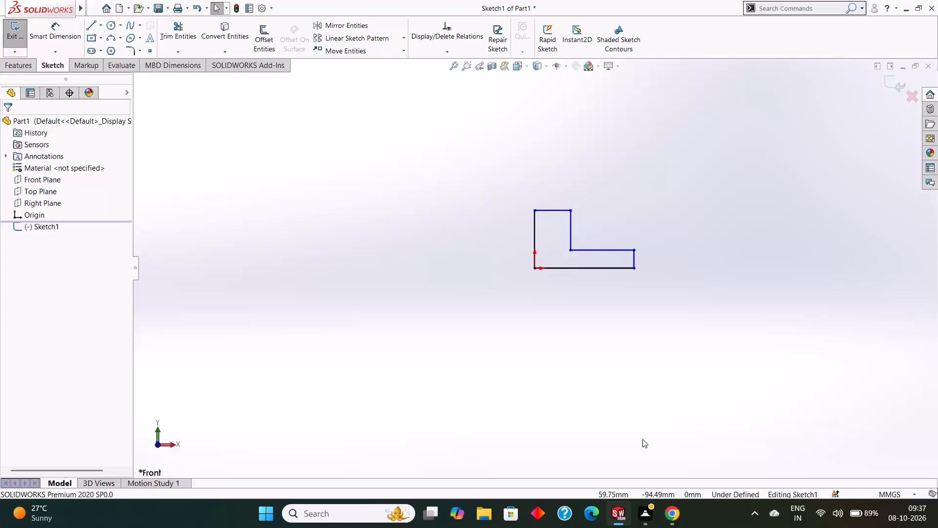
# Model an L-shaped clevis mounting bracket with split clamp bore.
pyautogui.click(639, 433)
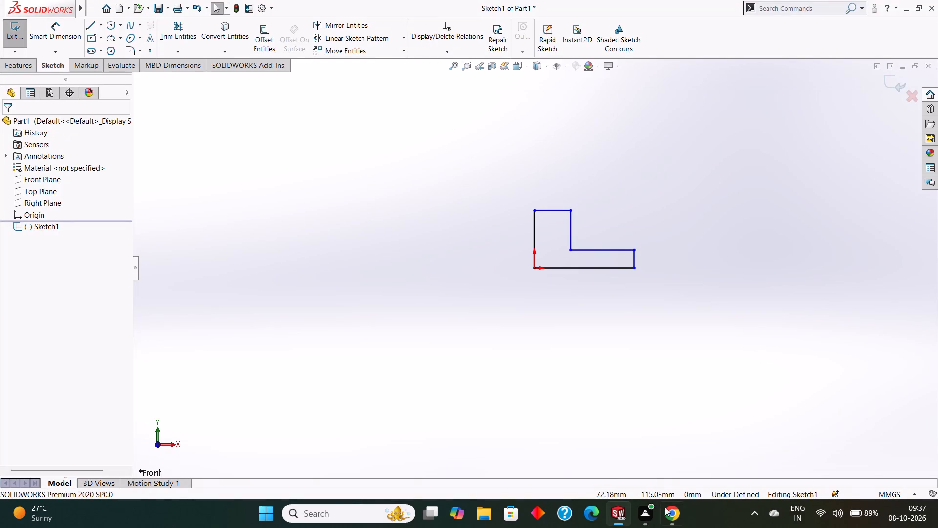
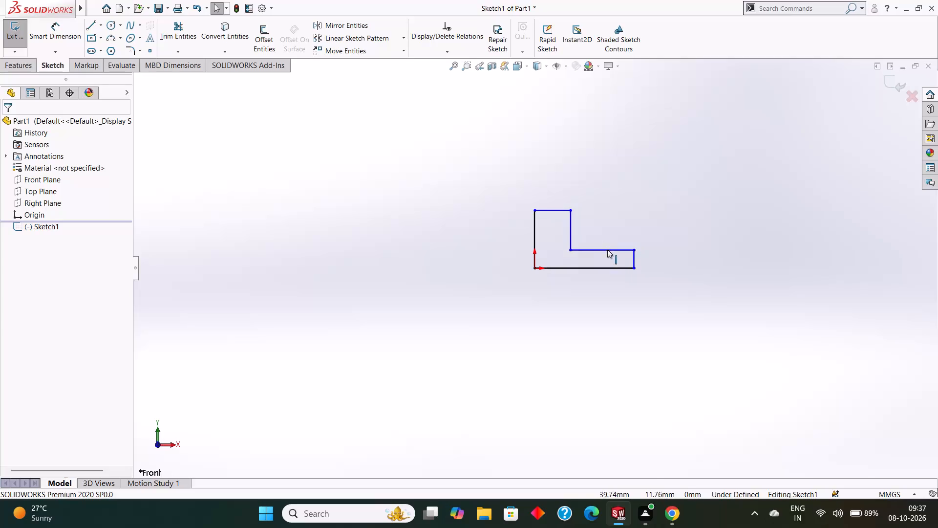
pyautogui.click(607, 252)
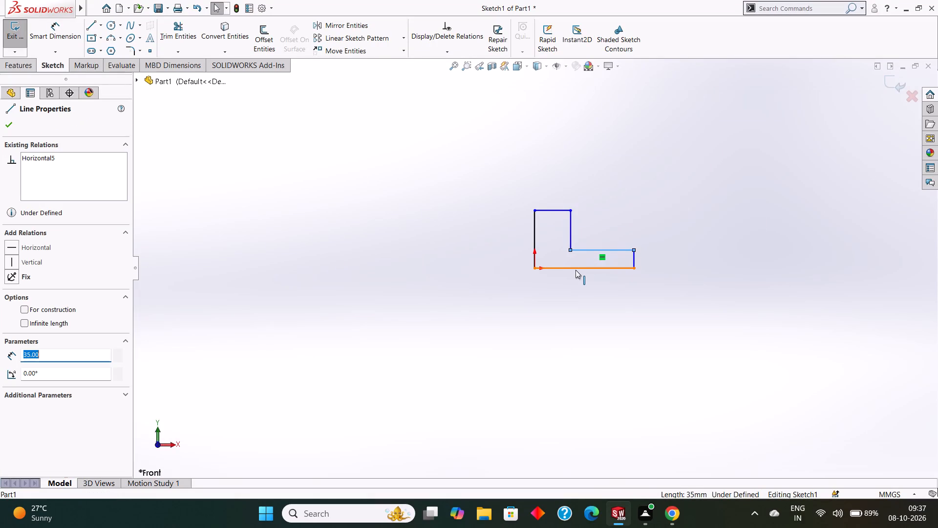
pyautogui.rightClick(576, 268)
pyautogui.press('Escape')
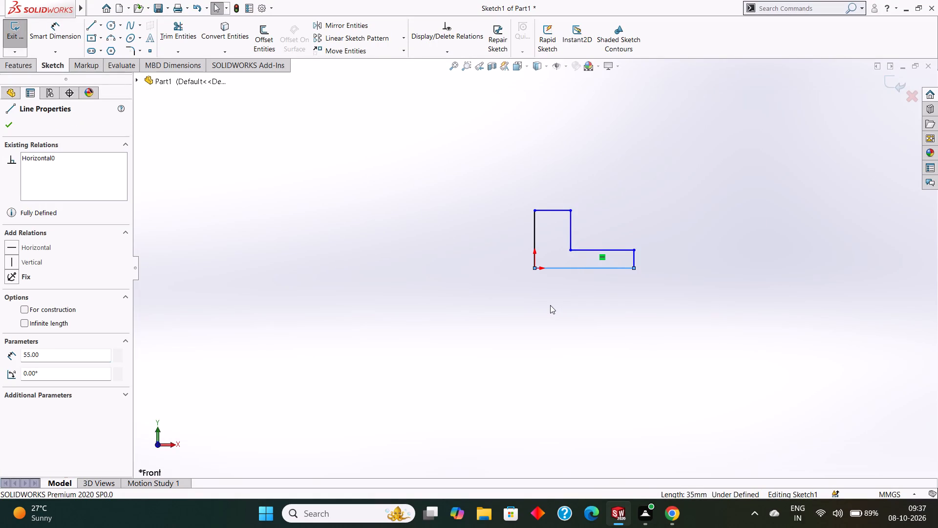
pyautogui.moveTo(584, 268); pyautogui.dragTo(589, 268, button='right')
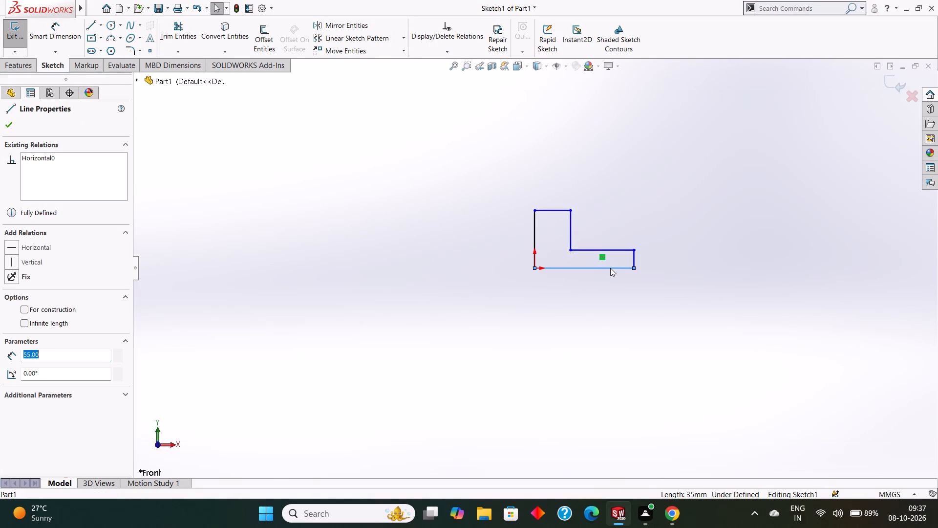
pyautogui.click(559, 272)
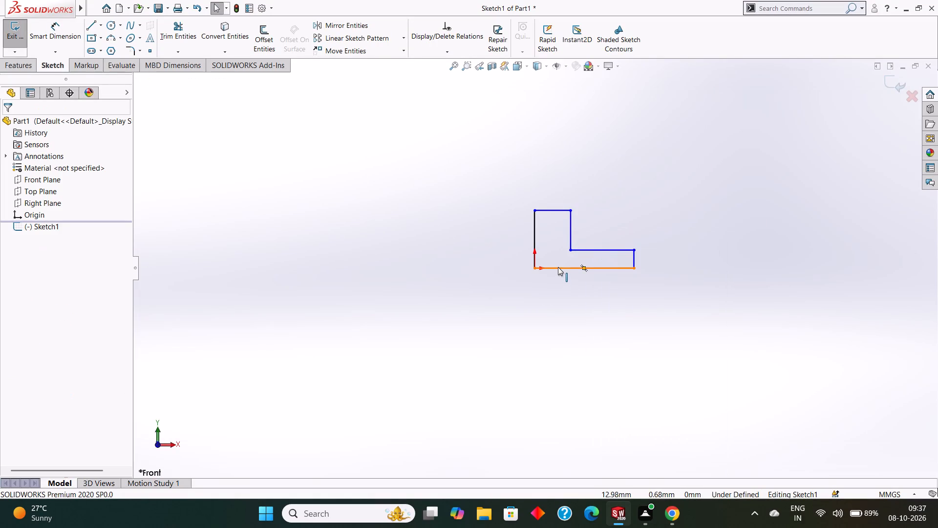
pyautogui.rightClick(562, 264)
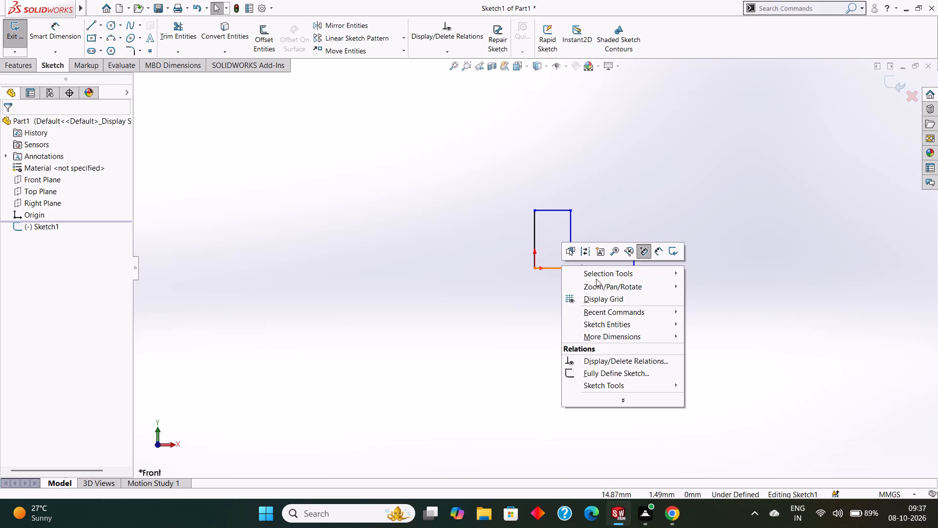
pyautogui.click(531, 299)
# Delete all six lines of the L-shaped profile from the sketch.
pyautogui.rightClick(551, 268)
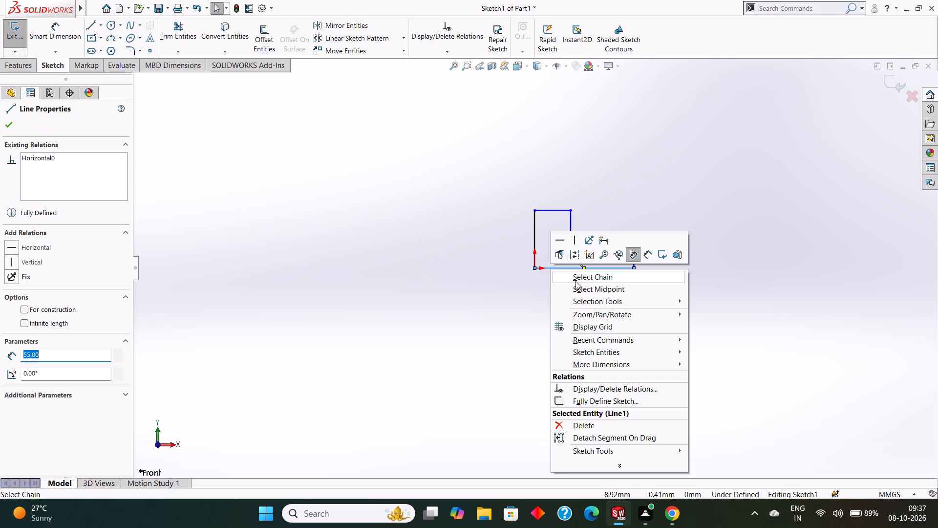
pyautogui.click(594, 429)
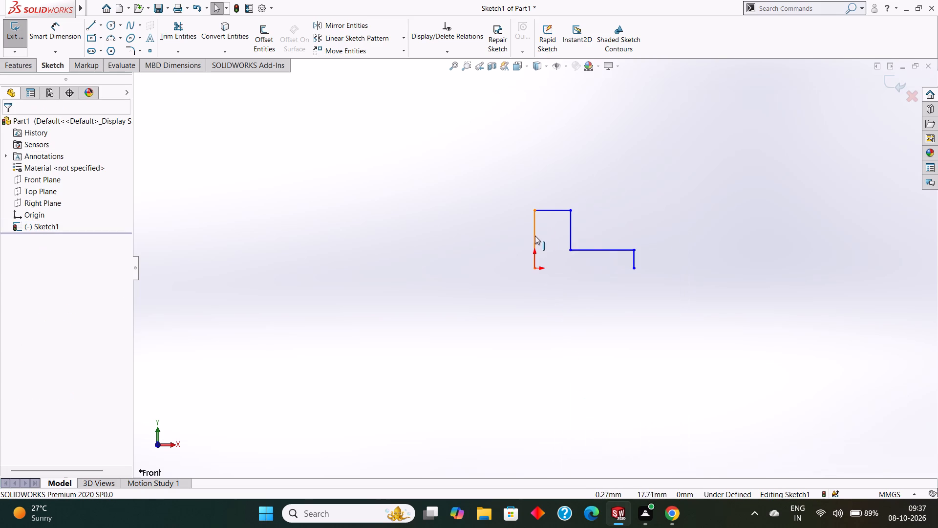
pyautogui.rightClick(534, 235)
pyautogui.click(575, 391)
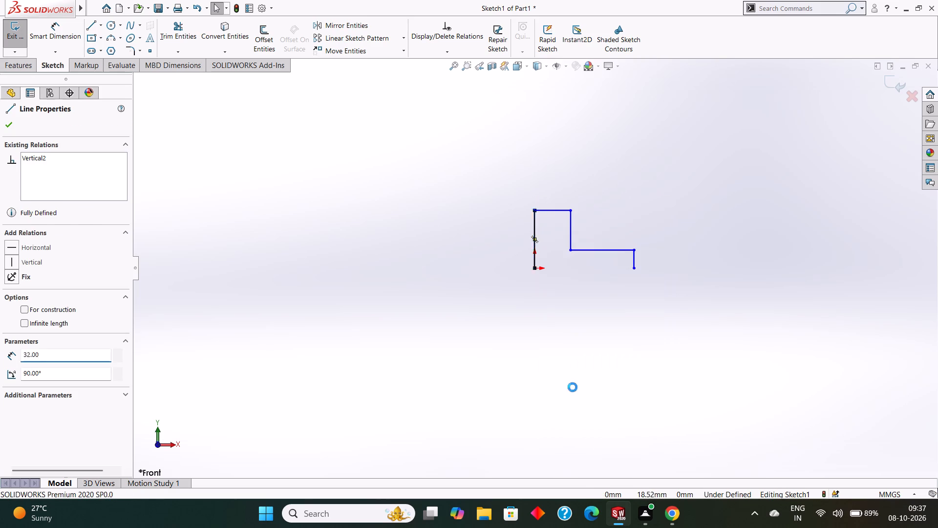
pyautogui.rightClick(556, 210)
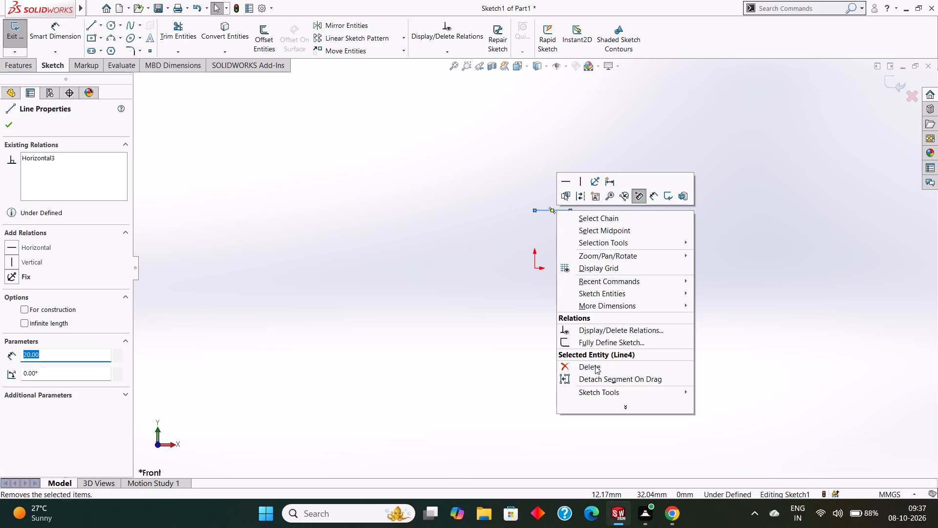
pyautogui.click(595, 370)
pyautogui.rightClick(569, 216)
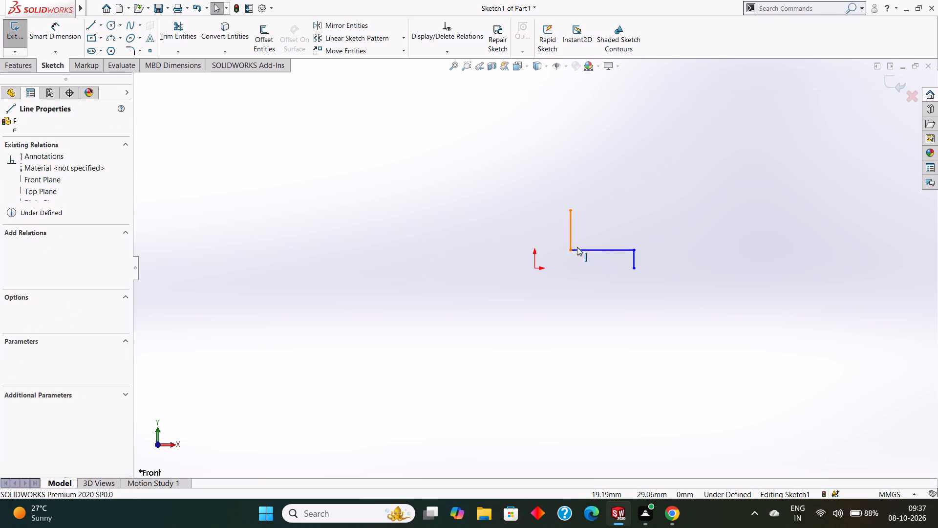
pyautogui.click(600, 372)
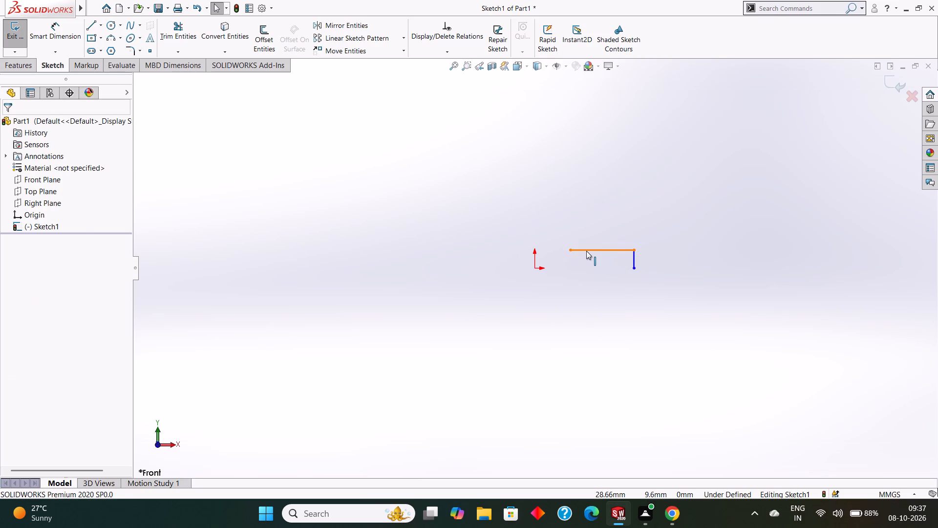
pyautogui.rightClick(586, 251)
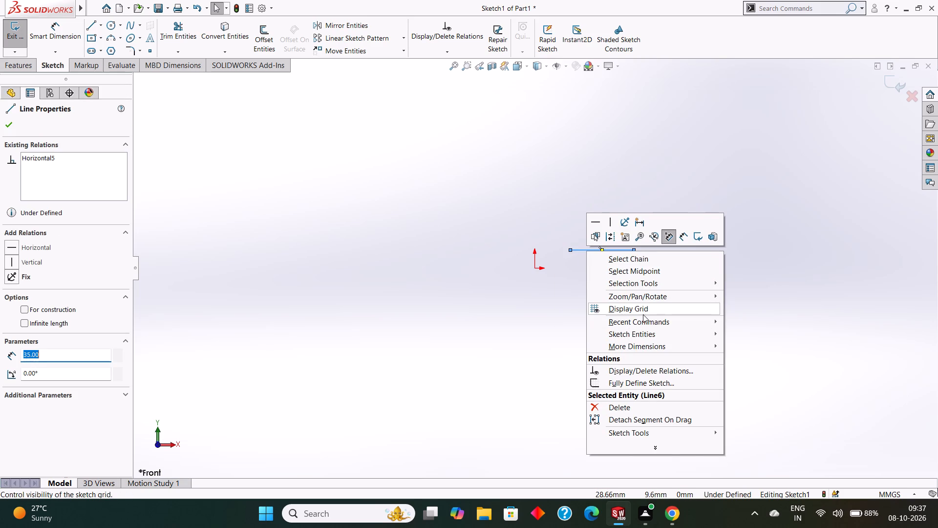
pyautogui.click(626, 406)
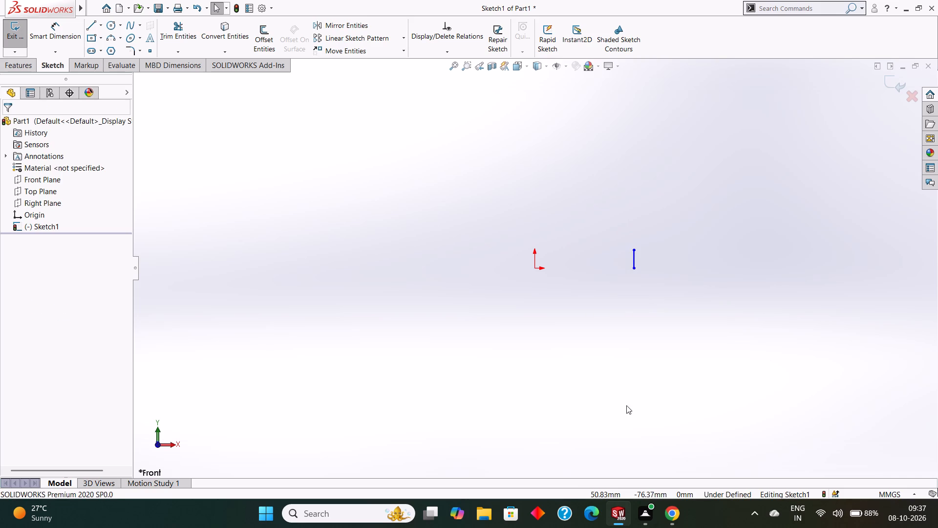
pyautogui.rightClick(632, 259)
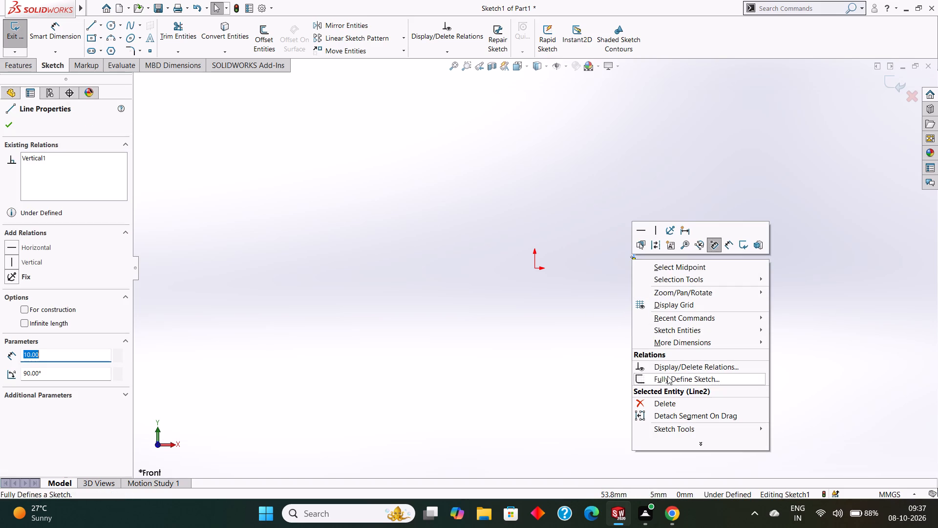
pyautogui.click(669, 401)
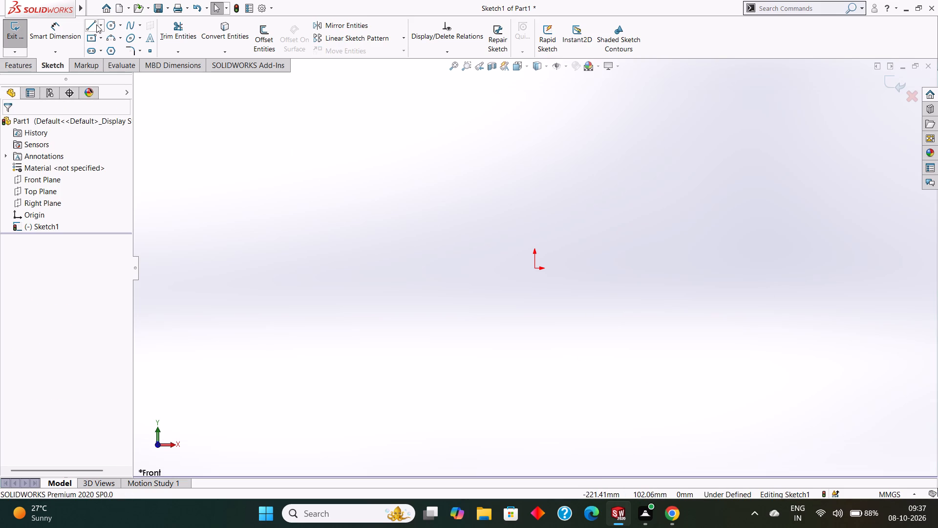
# Sketch a 55 mm horizontal base line from the origin, followed by a 10 mm vertical line up from its far end.
pyautogui.click(93, 24)
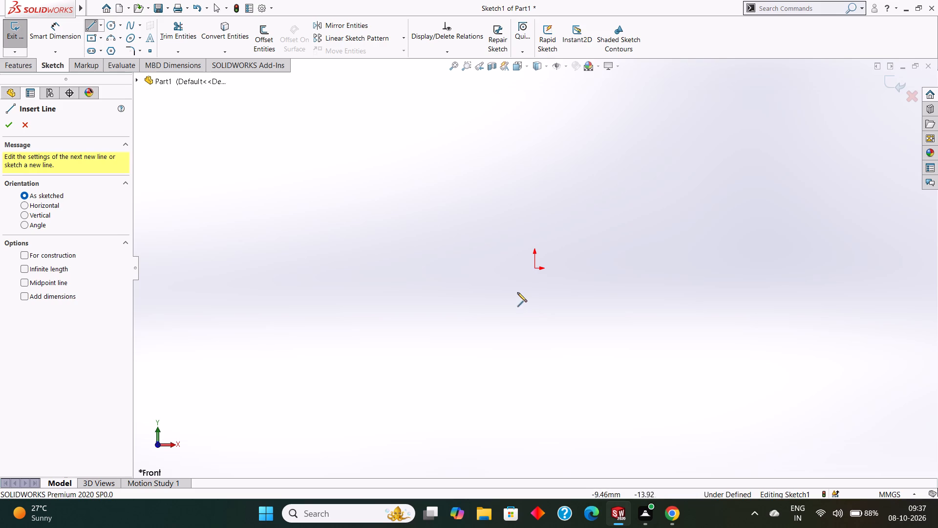
pyautogui.click(536, 269)
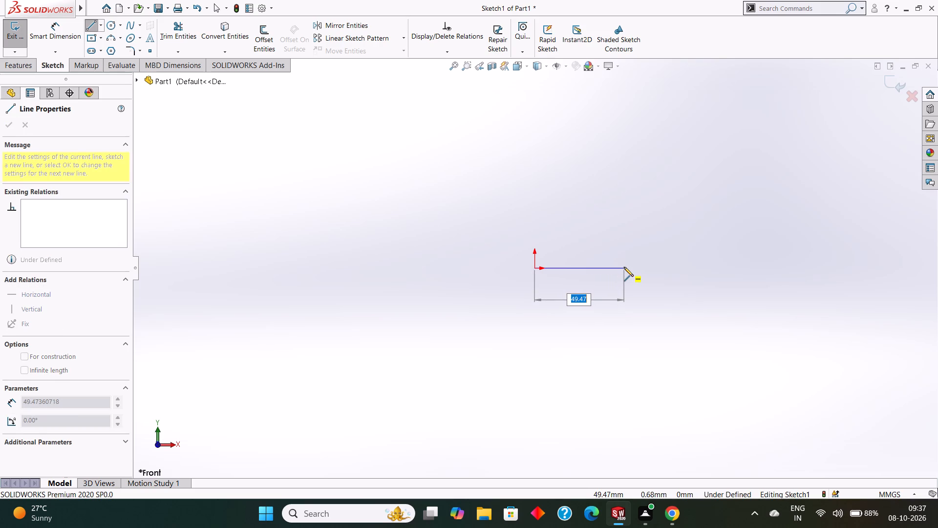
pyautogui.write('55')
pyautogui.press('Return')
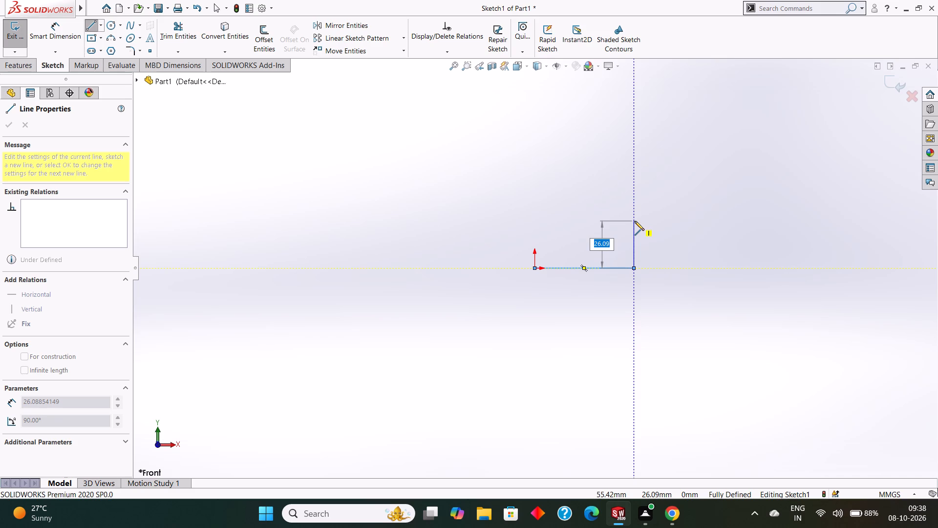
pyautogui.write('10')
pyautogui.press('Return')
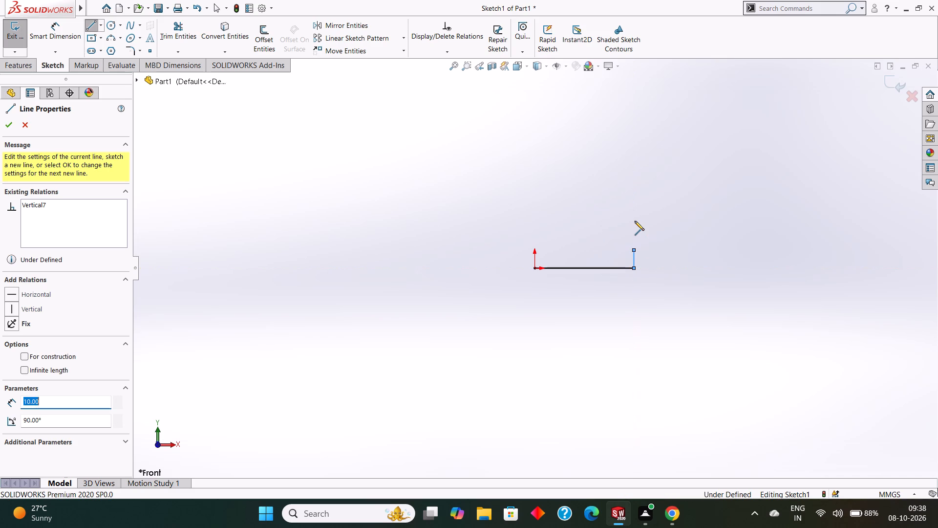
pyautogui.press('Escape')
pyautogui.press('Return')
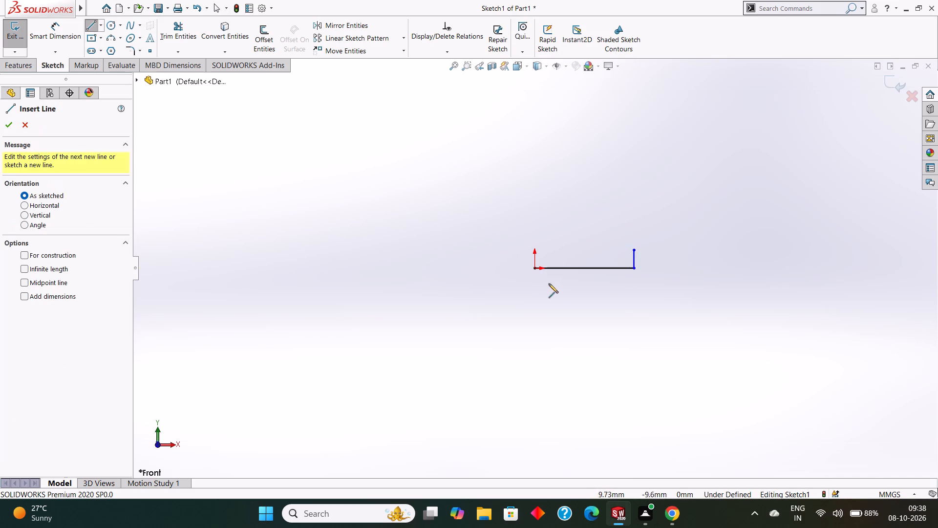
# Close the L profile with lines from the origin: 32 mm up, 20 mm across, 22 mm down, and across to the 10 mm line's upper endpoint.
pyautogui.click(535, 269)
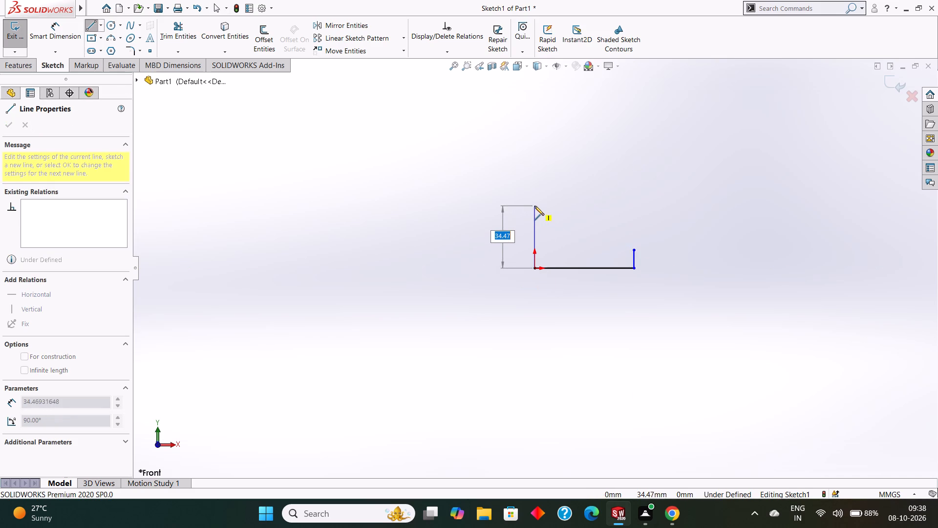
pyautogui.write('32')
pyautogui.press('Return')
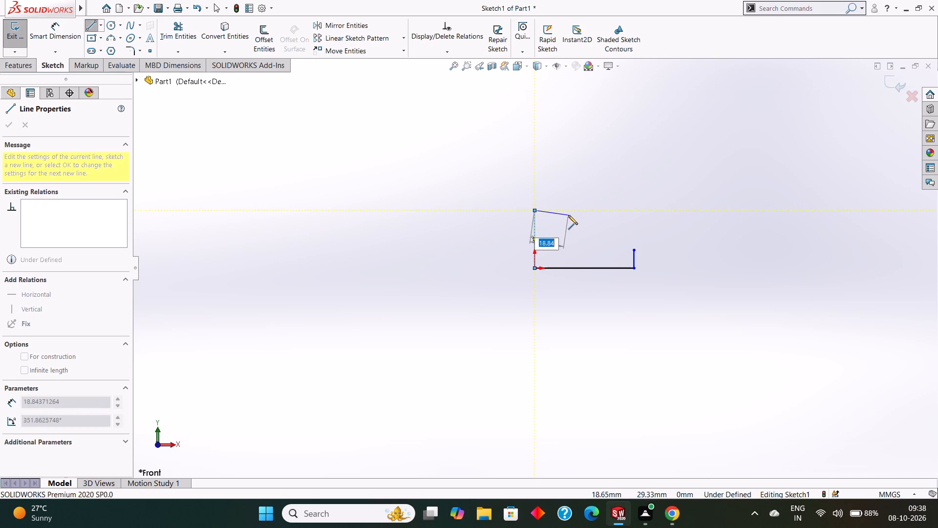
pyautogui.write('20')
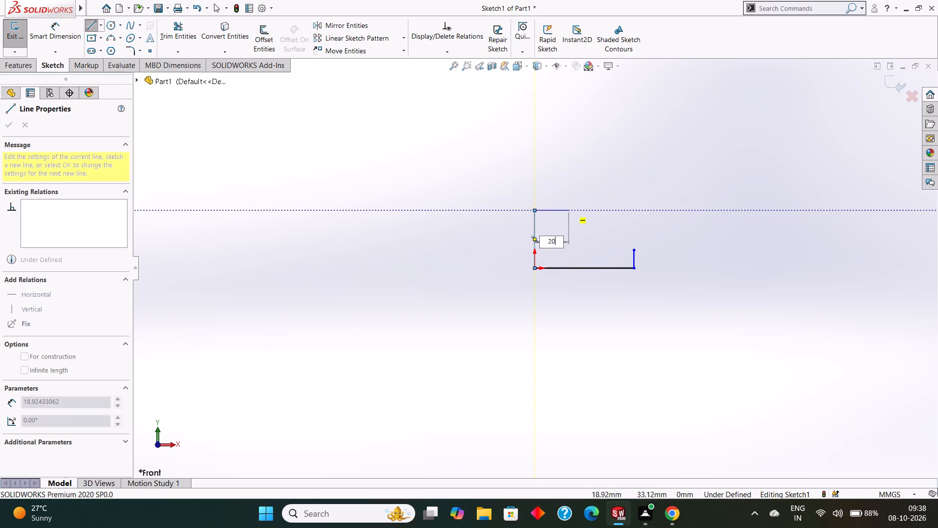
pyautogui.press('Return')
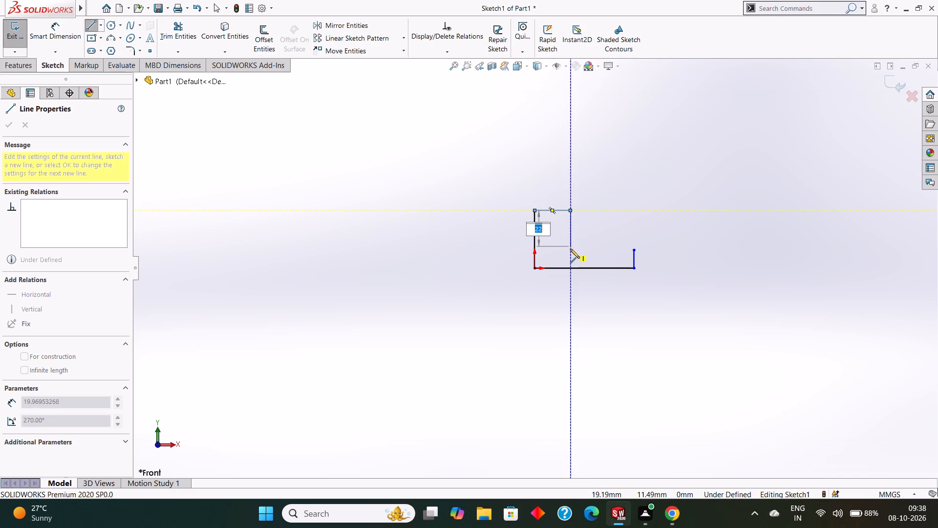
pyautogui.click(570, 249)
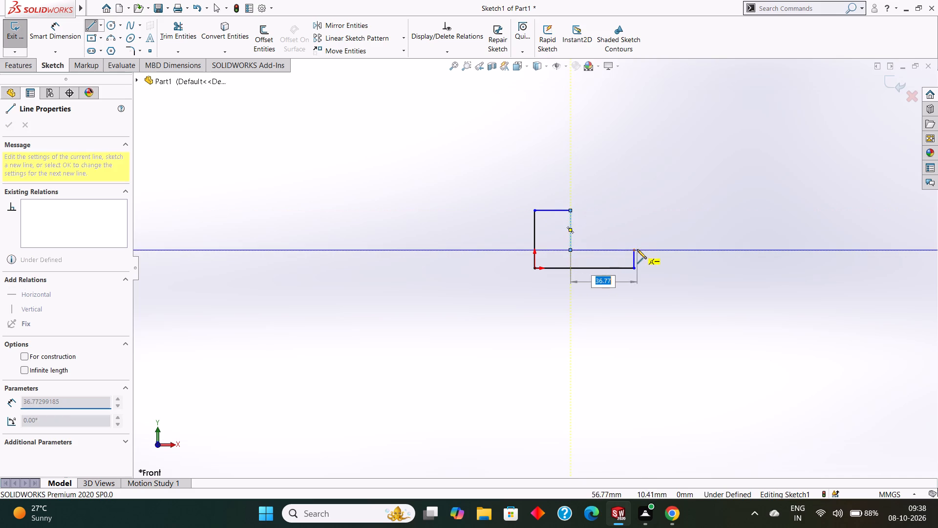
pyautogui.click(634, 249)
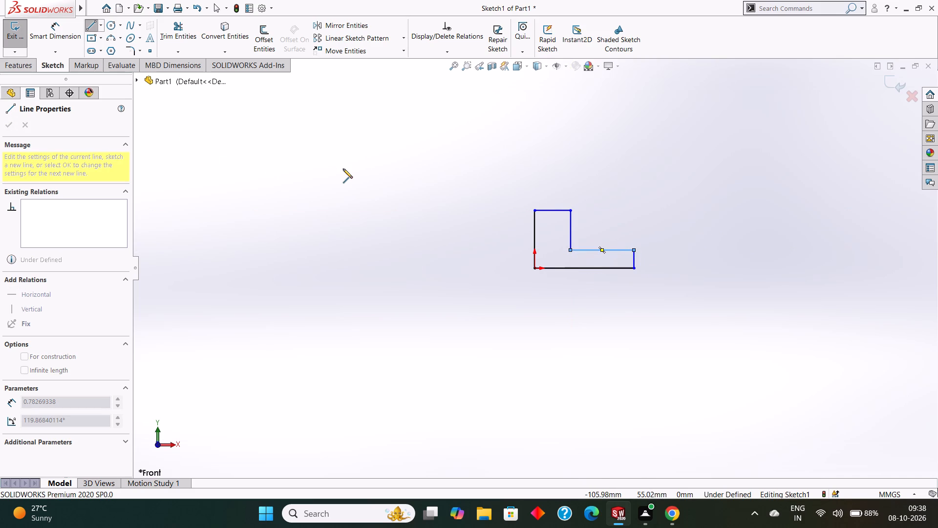
pyautogui.press('Escape')
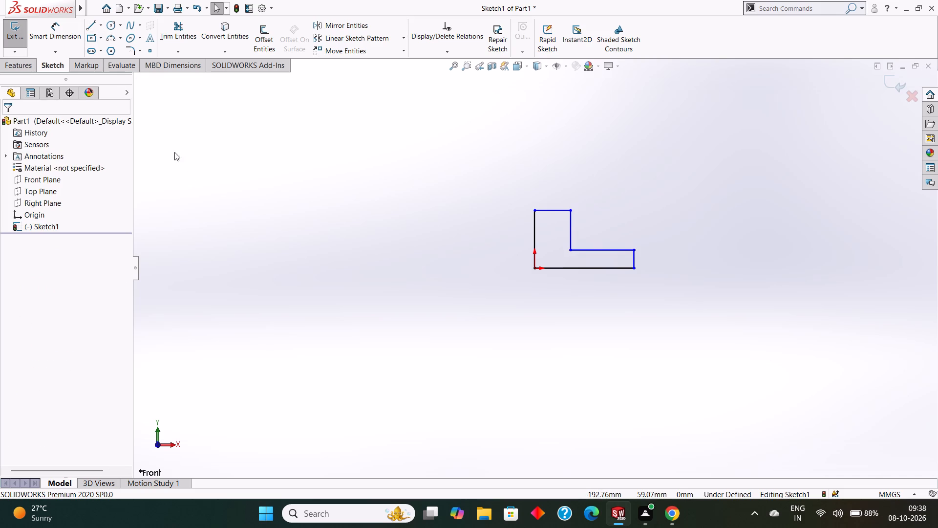
# Add smart dimensions of 55 mm to the base line and 10 mm to the short vertical end of the profile.
pyautogui.click(60, 25)
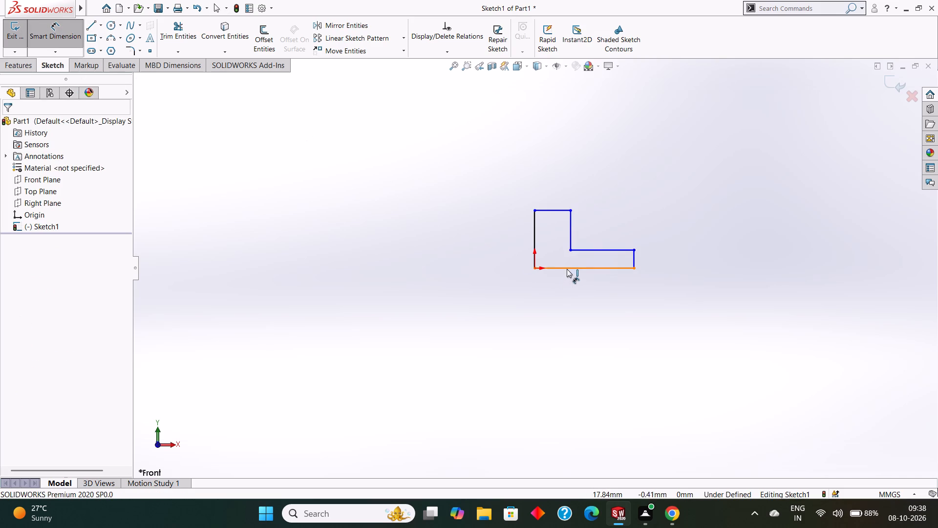
pyautogui.click(567, 269)
pyautogui.click(577, 306)
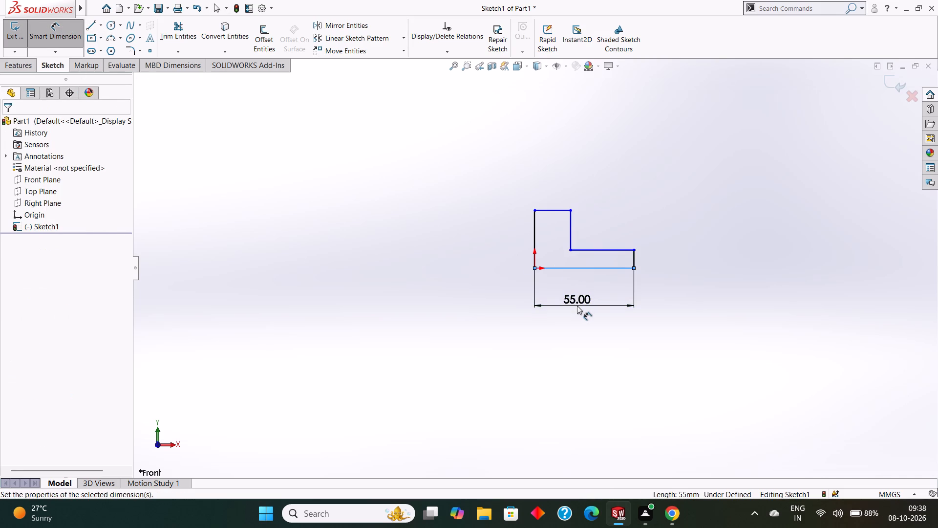
pyautogui.click(534, 291)
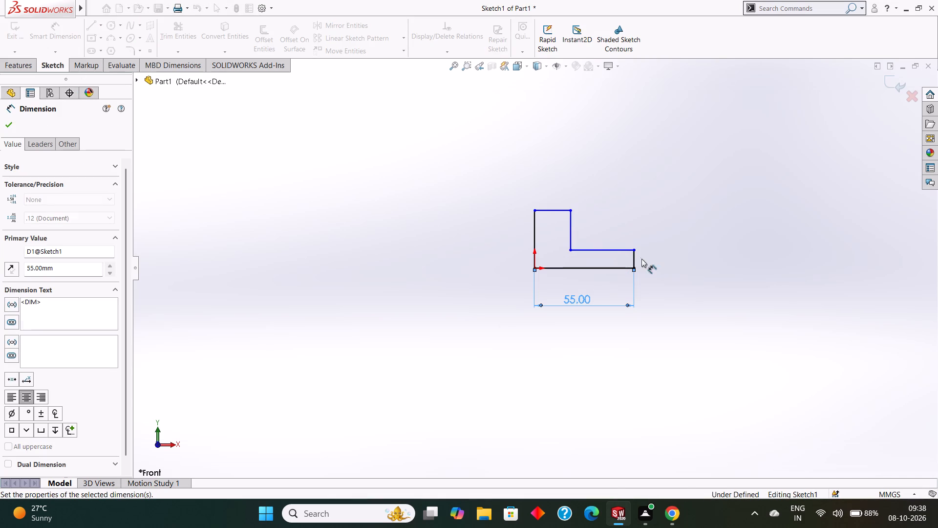
pyautogui.click(634, 255)
pyautogui.click(661, 256)
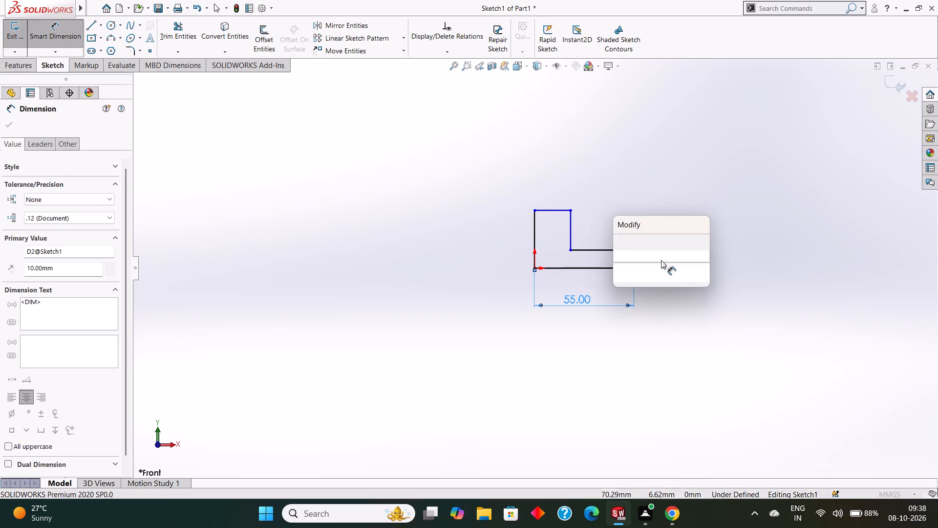
pyautogui.click(623, 241)
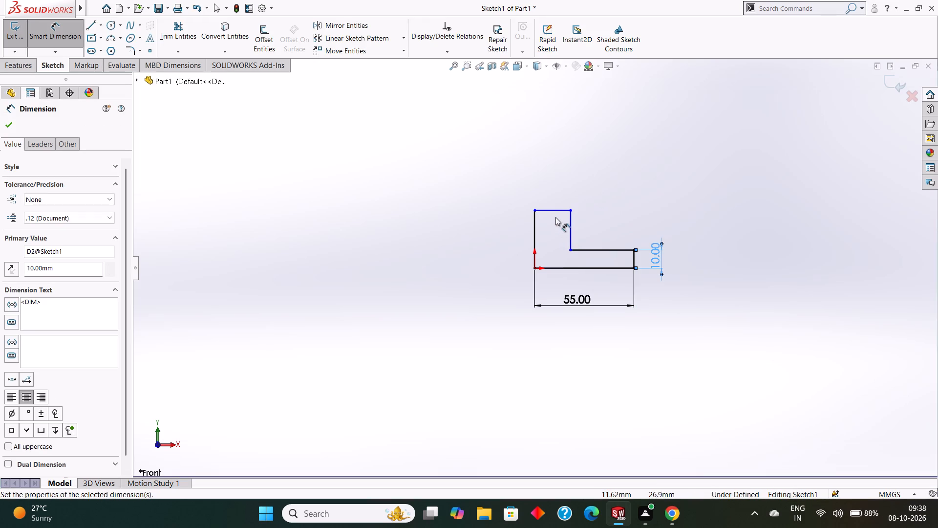
# Add smart dimensions of 20 mm to the profile's top line and 32 mm to its tall vertical line from the origin.
pyautogui.click(555, 210)
pyautogui.click(555, 180)
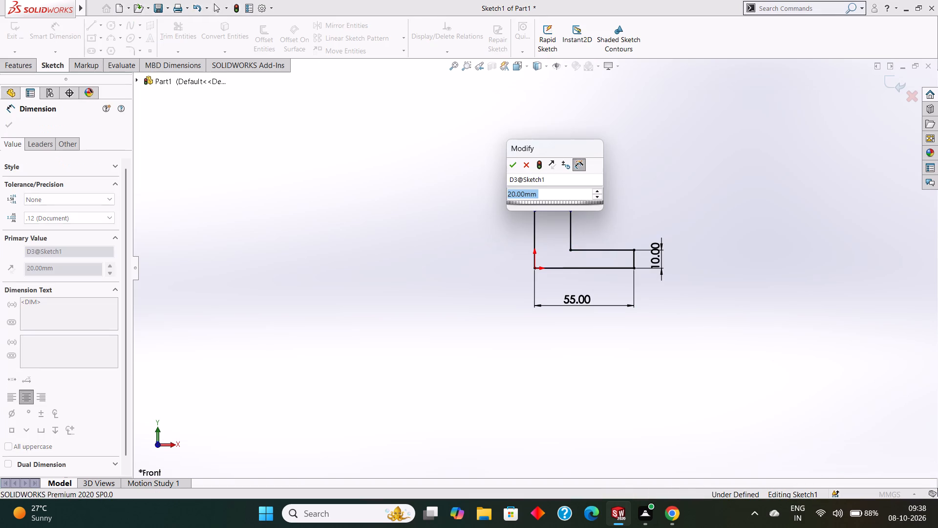
pyautogui.click(514, 167)
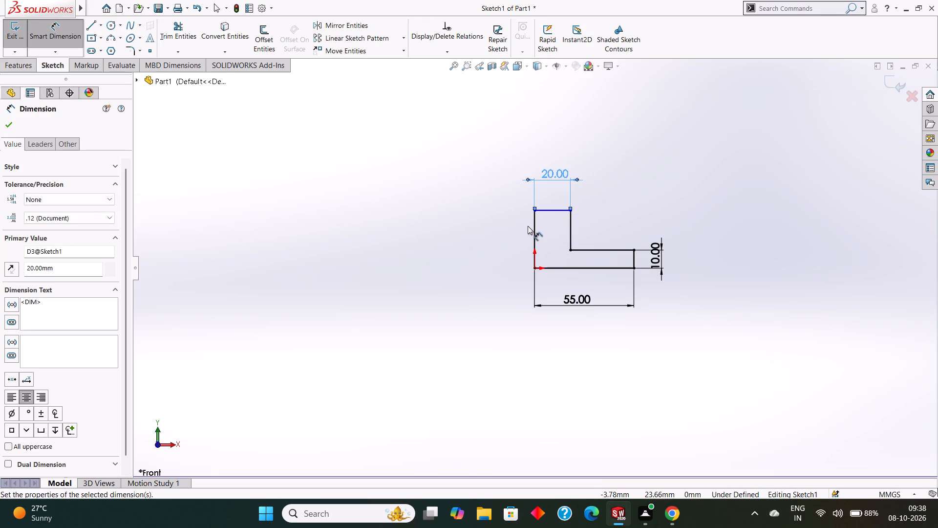
pyautogui.click(533, 238)
pyautogui.click(502, 238)
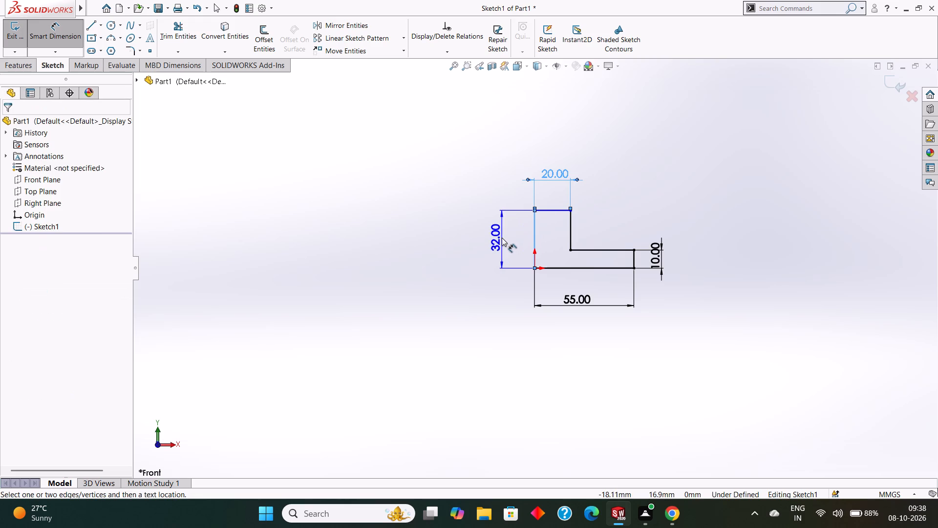
pyautogui.click(464, 224)
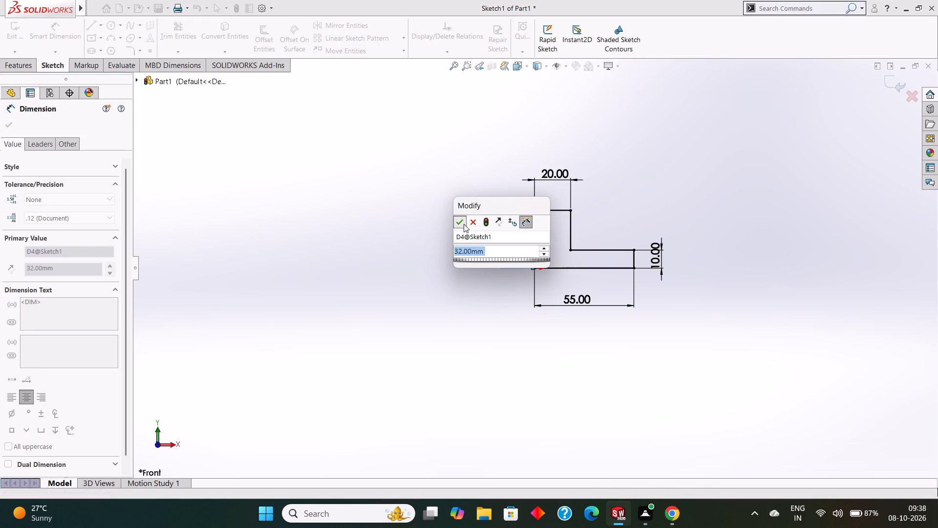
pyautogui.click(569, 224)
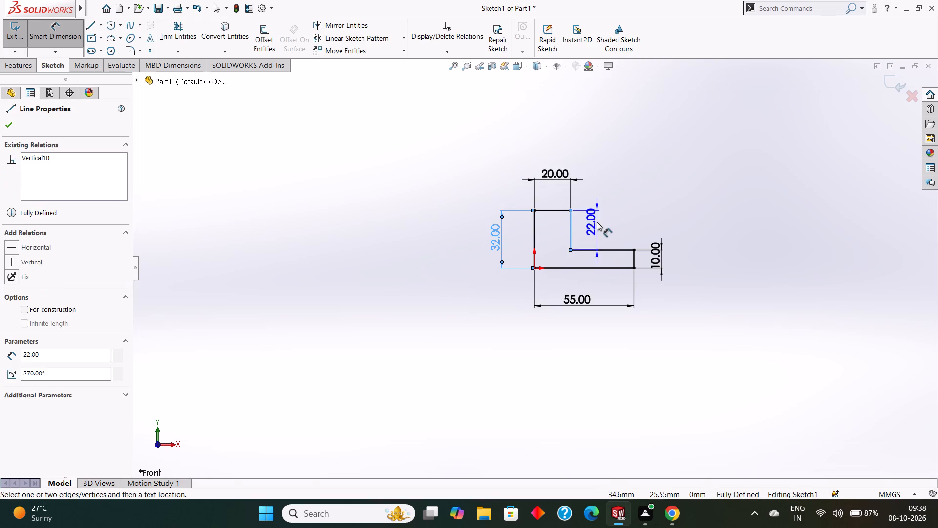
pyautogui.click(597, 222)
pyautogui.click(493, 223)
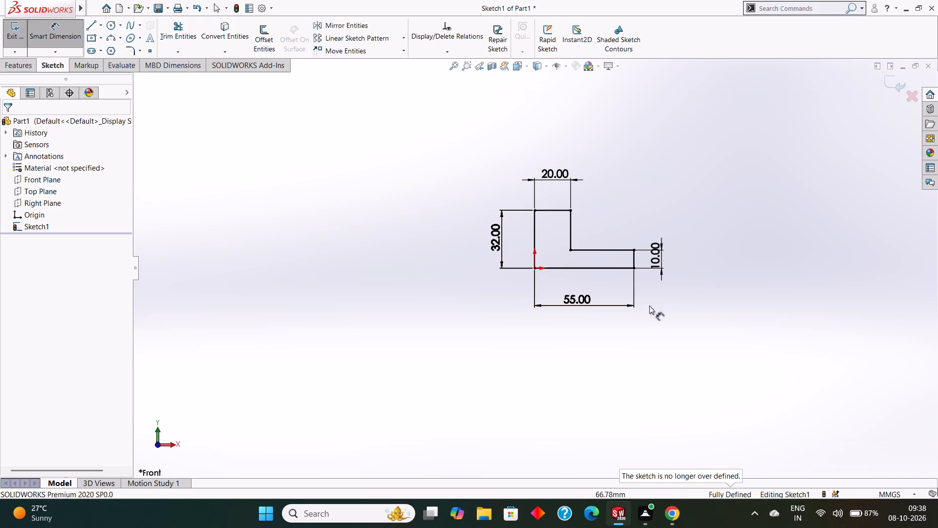
# Extrude the L-shaped profile as a blind boss 20 mm deep.
pyautogui.click(15, 65)
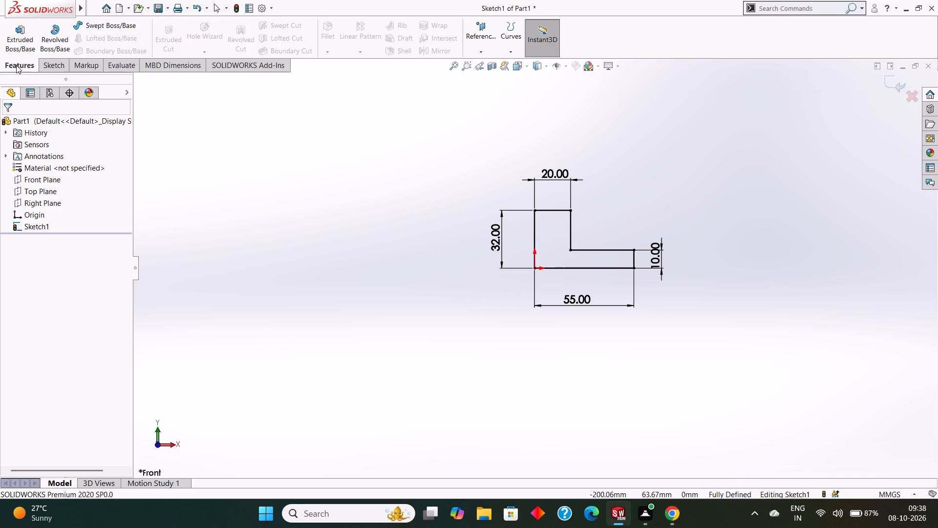
pyautogui.click(20, 44)
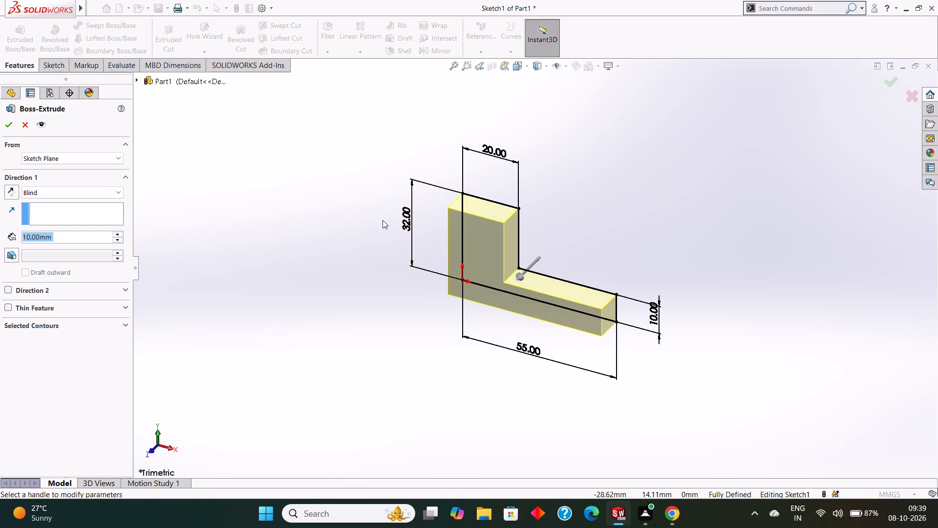
pyautogui.write('20')
pyautogui.press('Return')
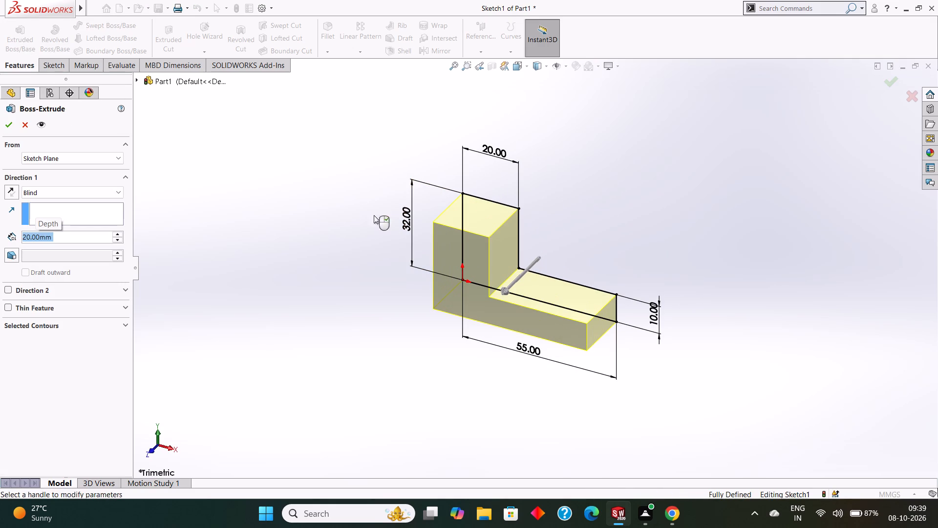
pyautogui.click(7, 130)
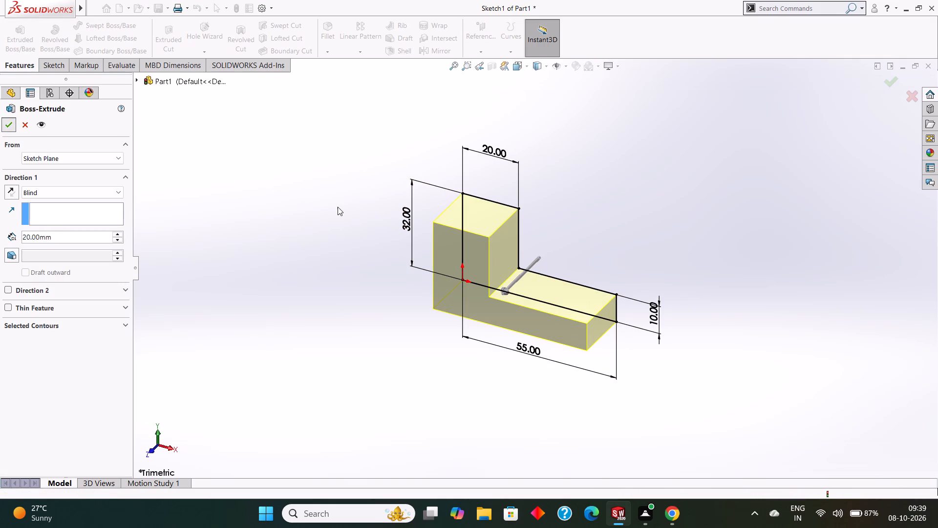
pyautogui.click(338, 207)
# Start a new sketch on the upright's inner vertical face, above the 10 mm thick base leg.
pyautogui.moveTo(622, 224); pyautogui.dragTo(621, 225, button='middle')
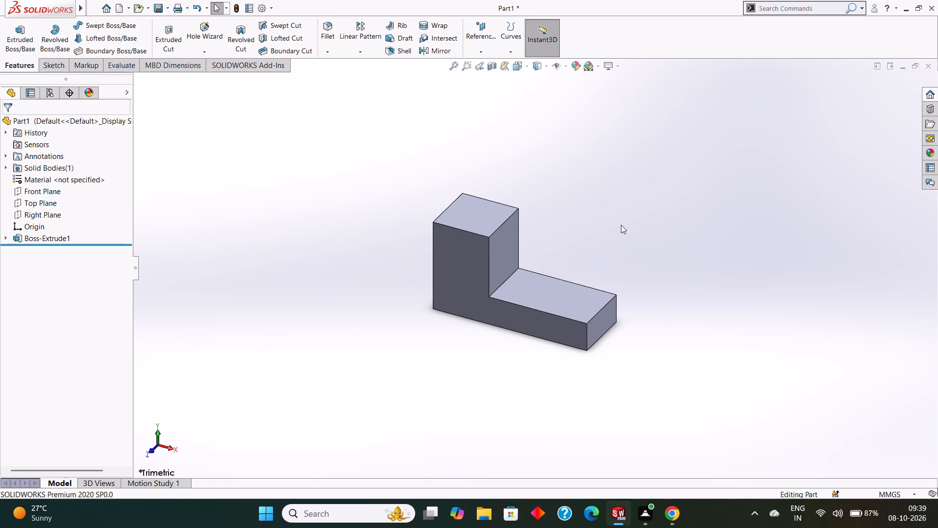
pyautogui.moveTo(621, 225); pyautogui.dragTo(595, 228, button='middle')
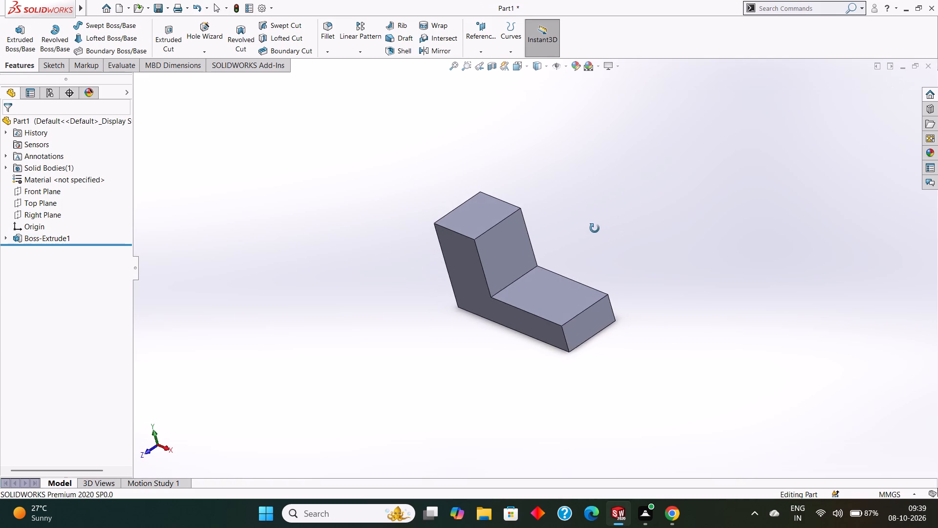
pyautogui.moveTo(595, 228); pyautogui.dragTo(612, 235, button='middle')
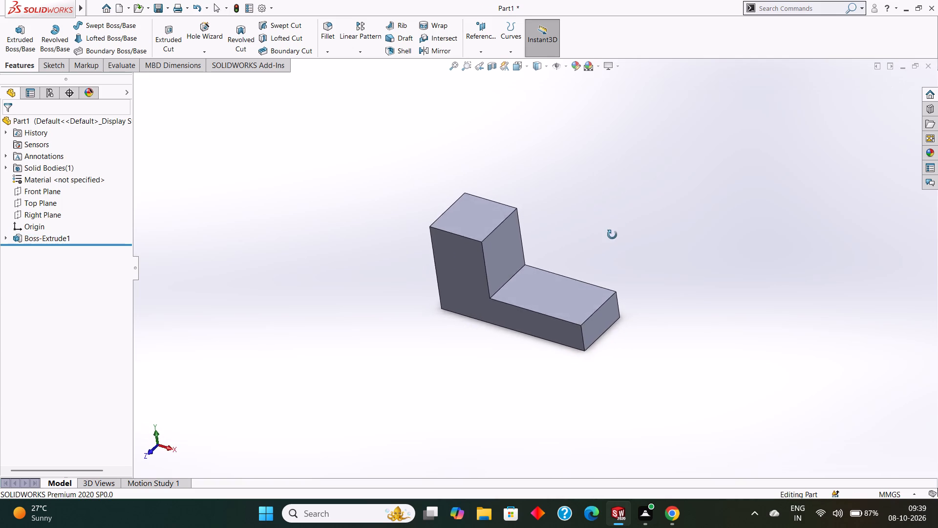
pyautogui.moveTo(612, 235); pyautogui.dragTo(613, 227, button='middle')
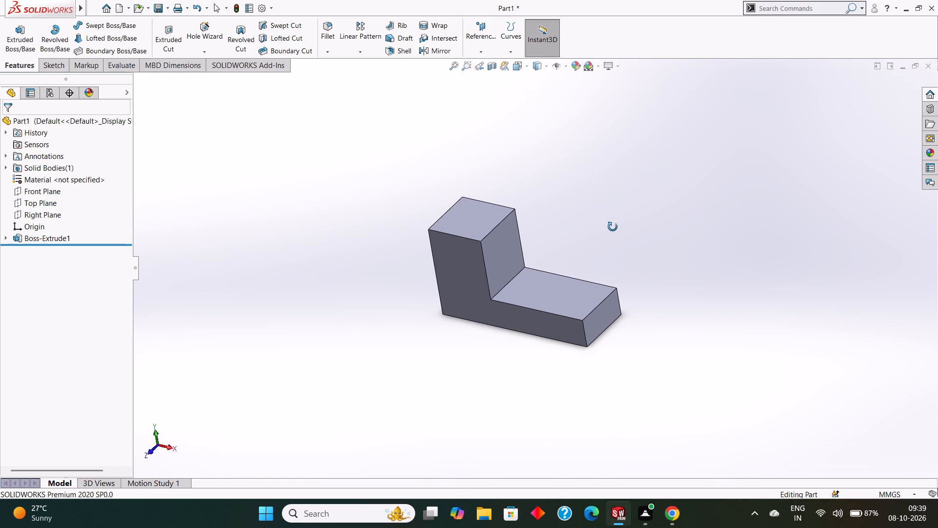
pyautogui.moveTo(613, 227); pyautogui.dragTo(609, 228, button='middle')
pyautogui.click(506, 244)
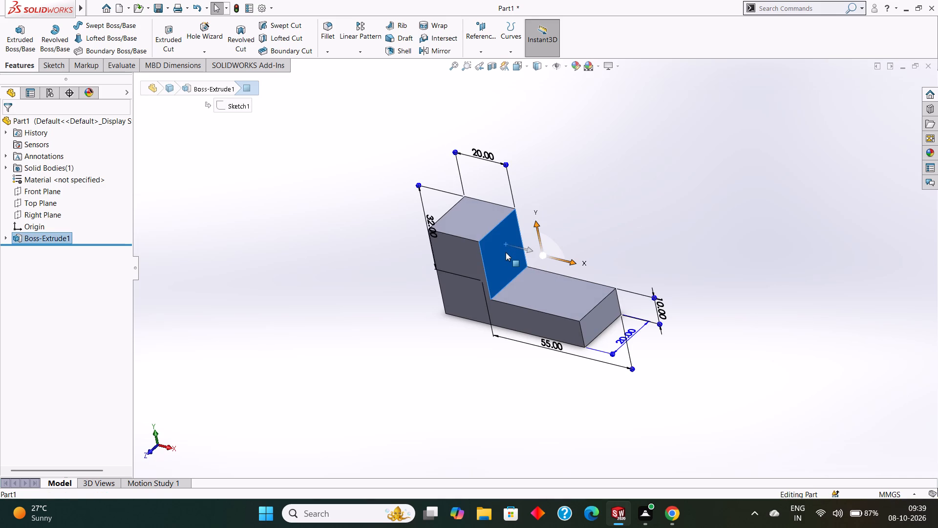
pyautogui.hotkey('ctrl', '8')
pyautogui.rightClick(423, 196)
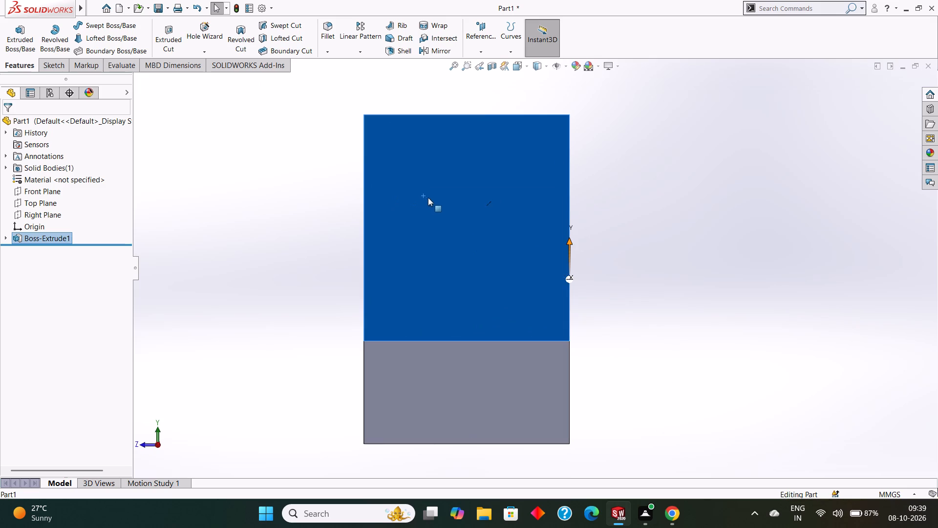
pyautogui.click(450, 182)
pyautogui.press('Escape')
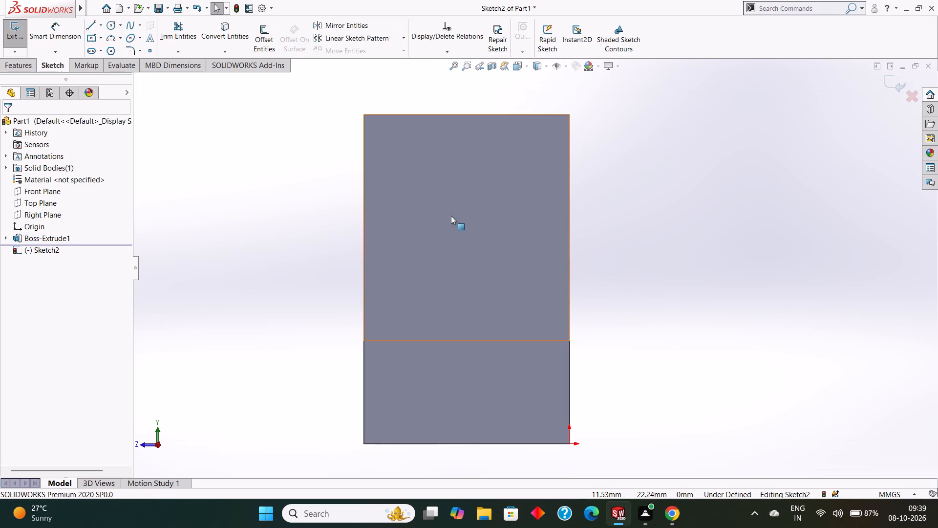
# Sketch a circle of 4 mm radius centred on the upright's inner face, aligned with the midpoints of its top and side edges.
pyautogui.click(113, 22)
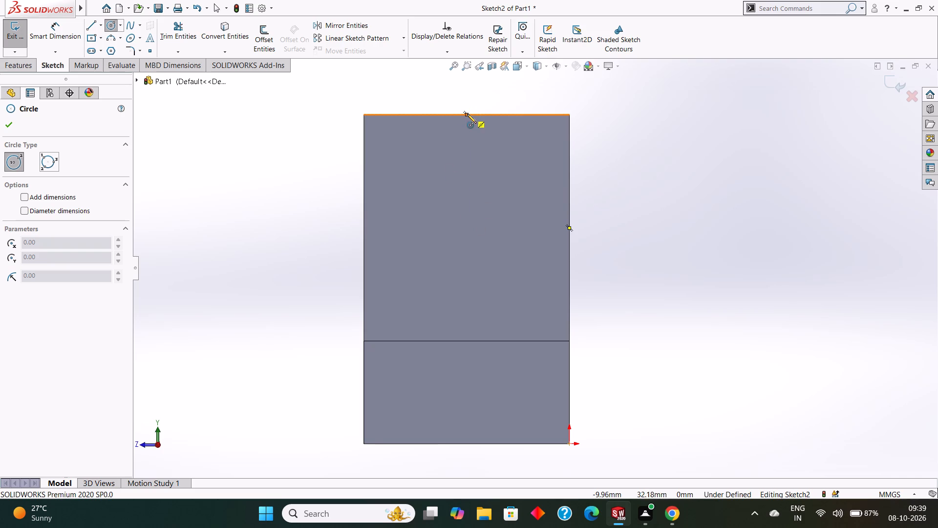
pyautogui.click(468, 228)
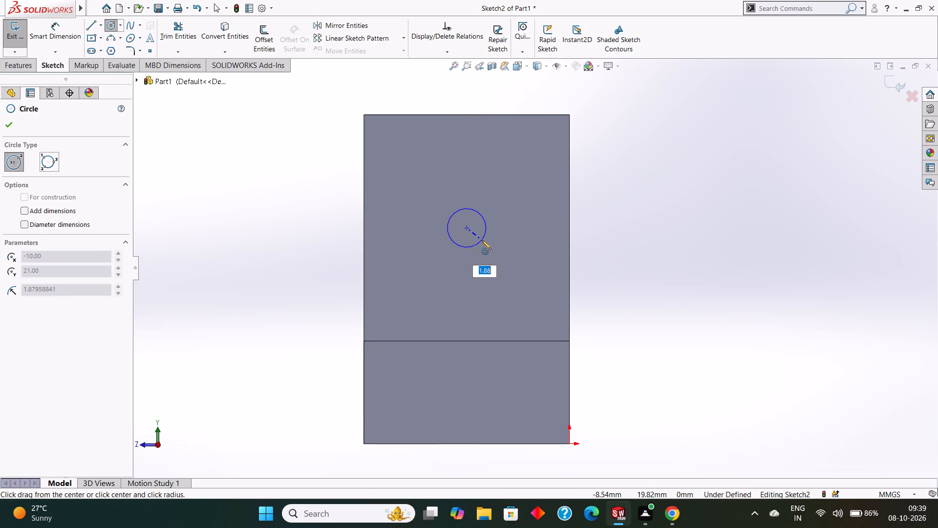
pyautogui.press('4')
pyautogui.press('Return')
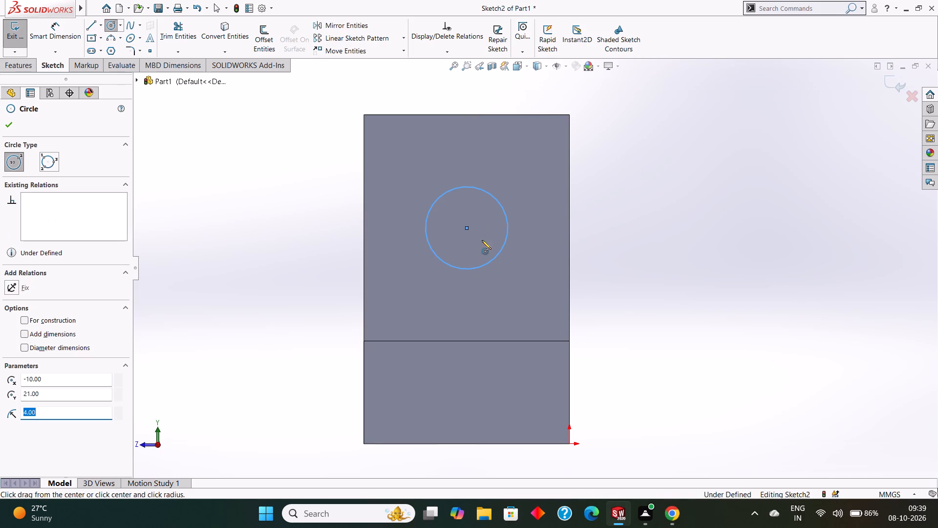
pyautogui.click(10, 124)
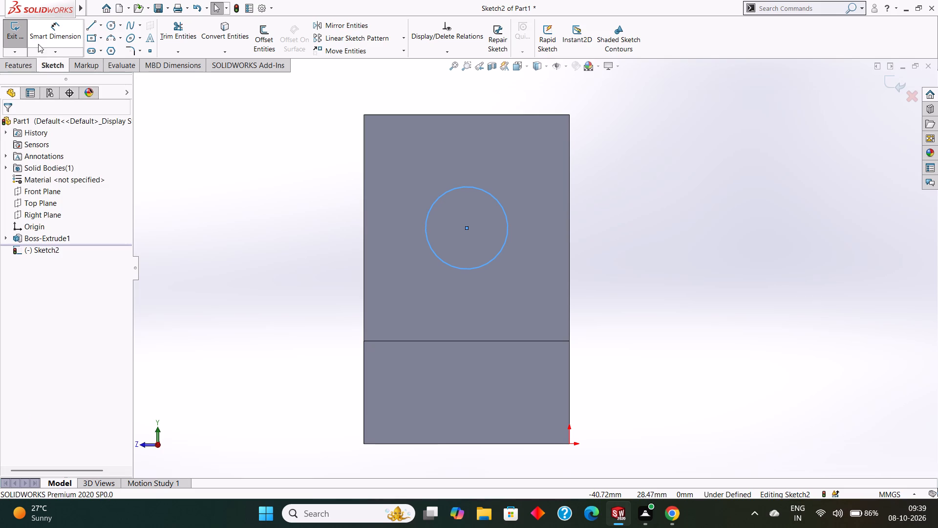
# Add an 8 mm diameter dimension to the circle.
pyautogui.click(42, 35)
pyautogui.click(498, 202)
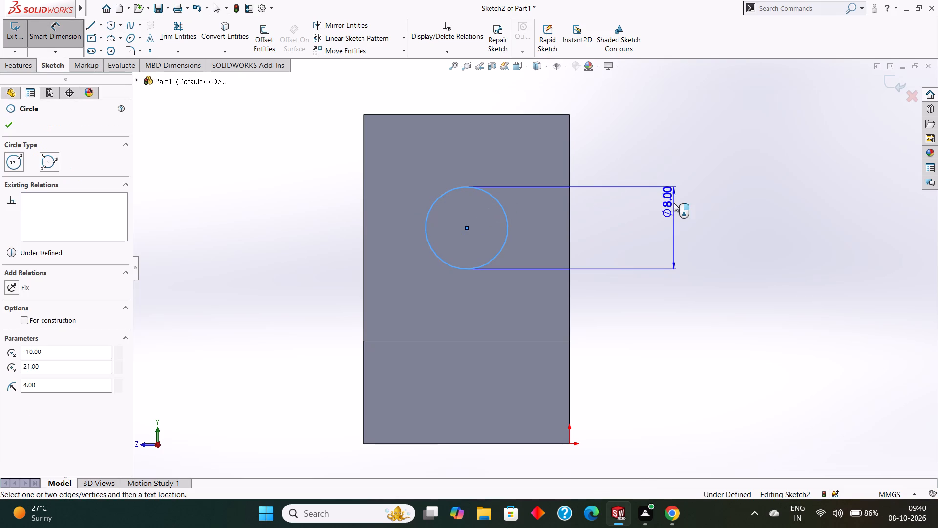
pyautogui.click(680, 208)
pyautogui.click(634, 193)
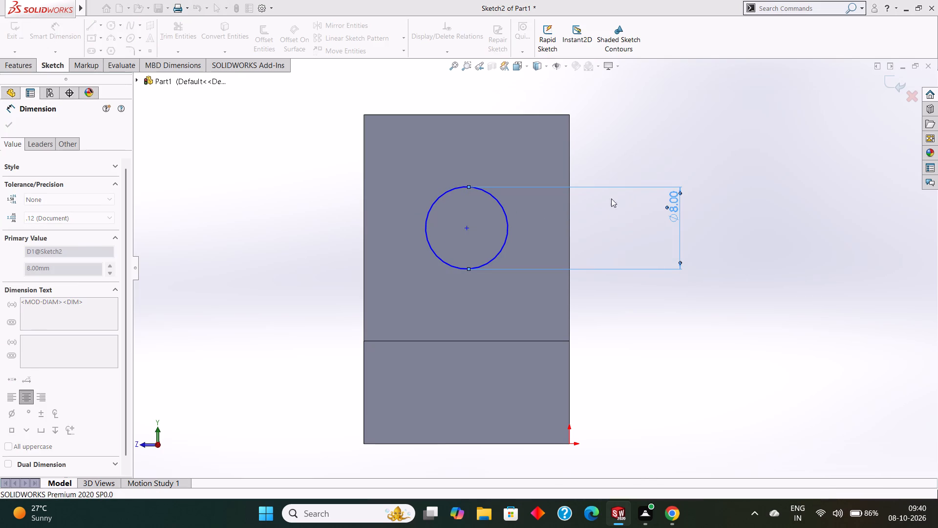
pyautogui.click(7, 126)
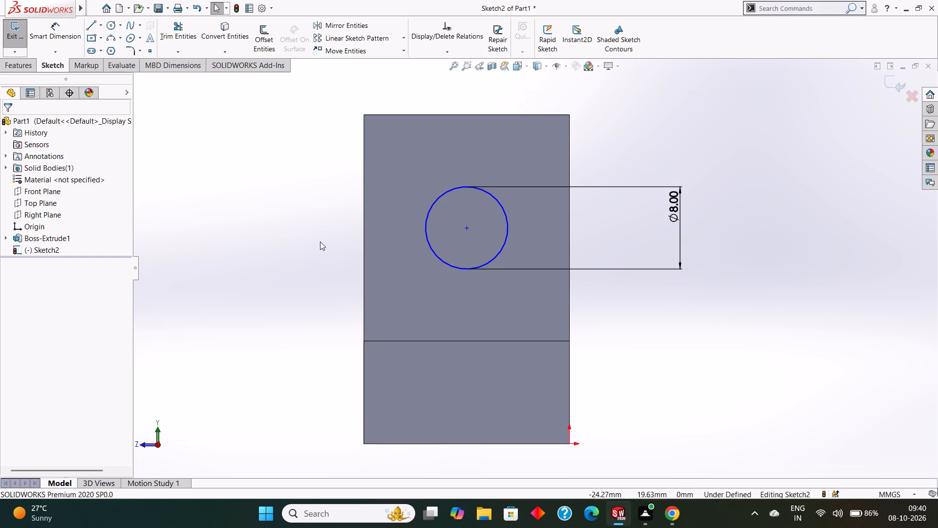
# Dimension the circle's centre 14 mm below the upright's top edge.
pyautogui.click(62, 28)
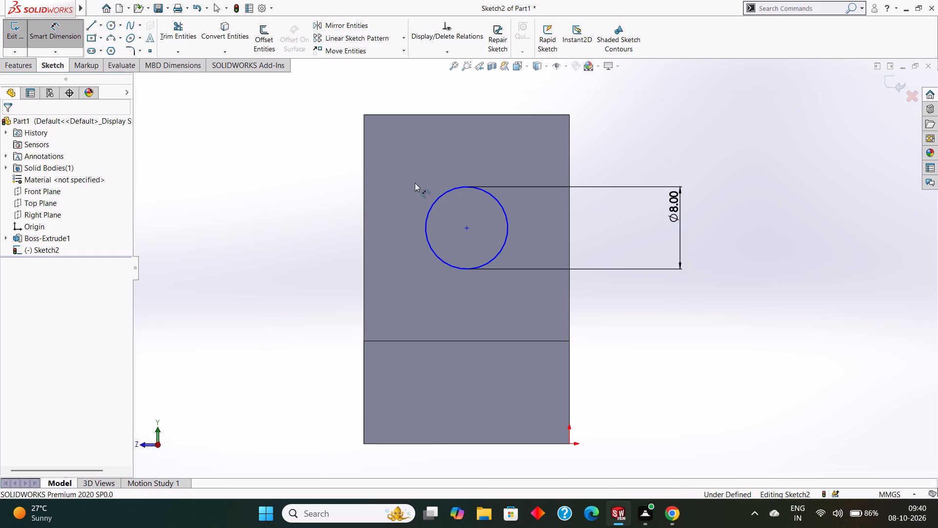
pyautogui.click(467, 115)
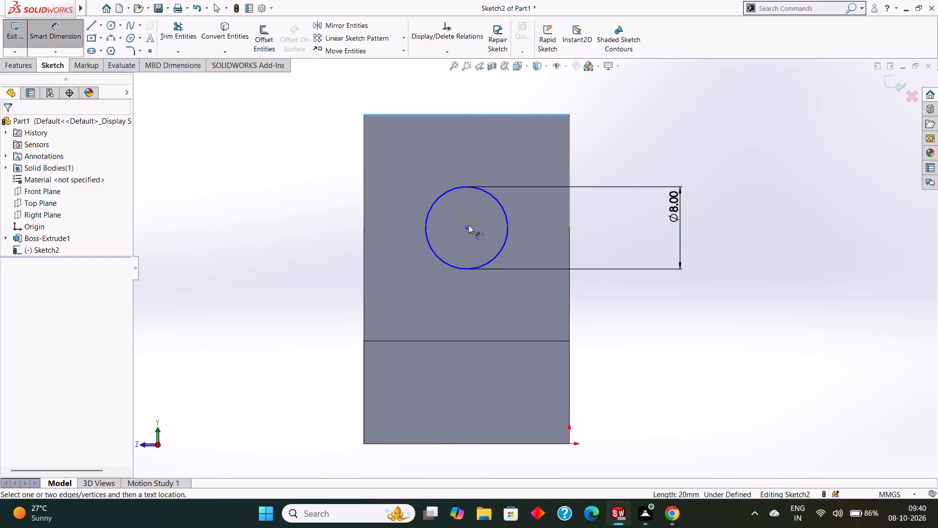
pyautogui.click(467, 228)
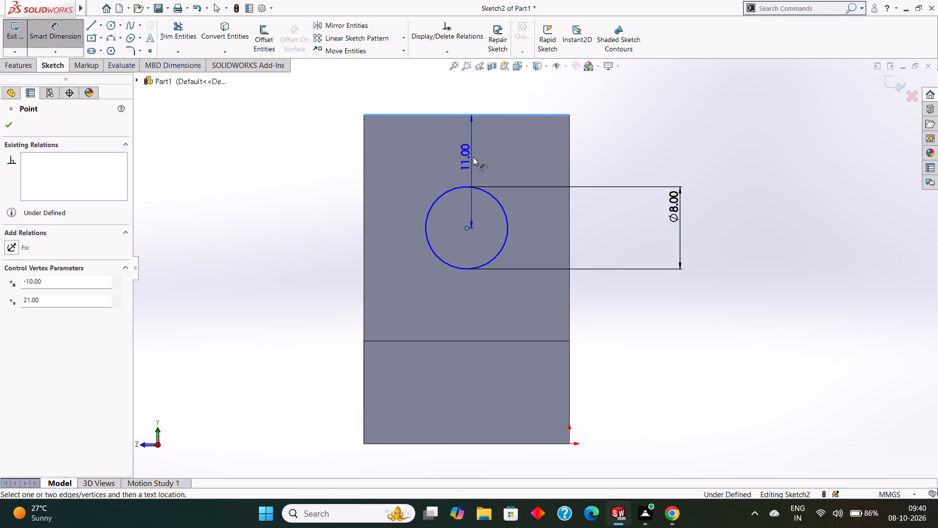
pyautogui.click(409, 175)
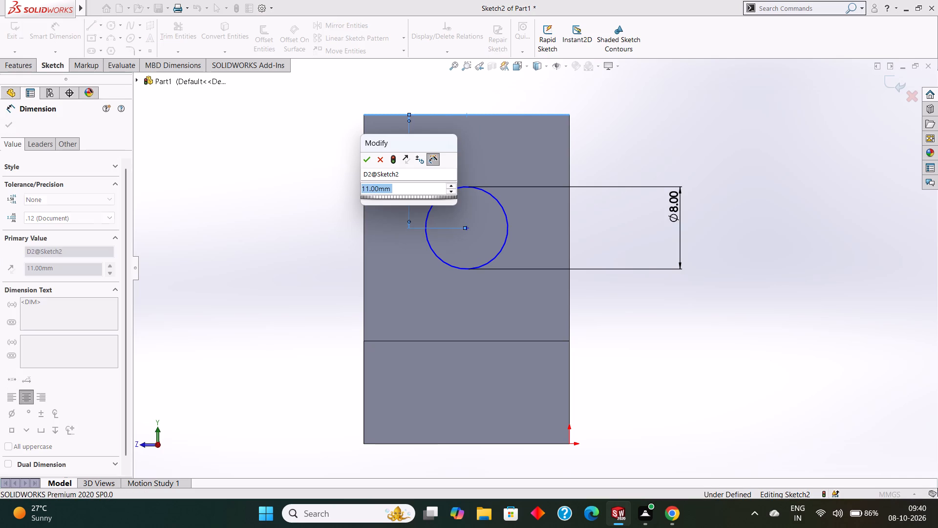
pyautogui.write('14')
pyautogui.press('Return')
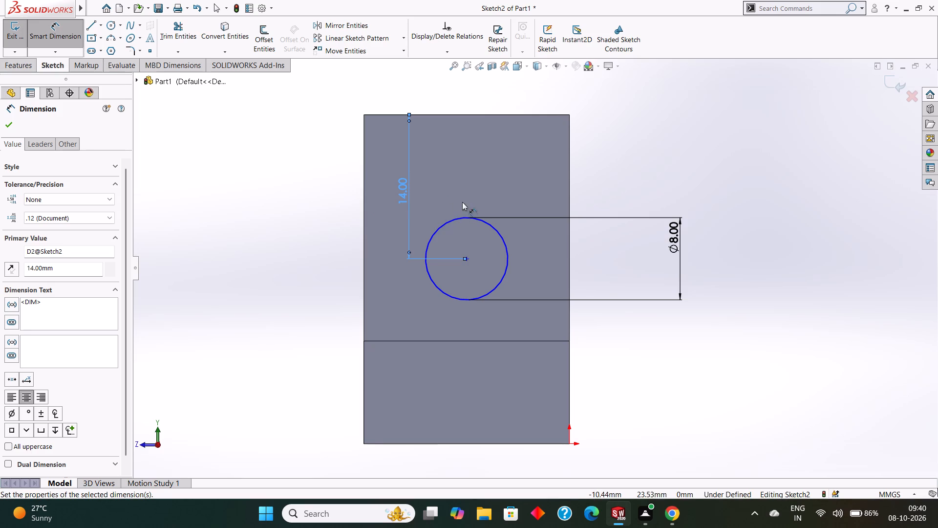
pyautogui.click(14, 123)
# Cut the 8 mm circle through the upright with an Extruded Cut set to Through All.
pyautogui.click(25, 66)
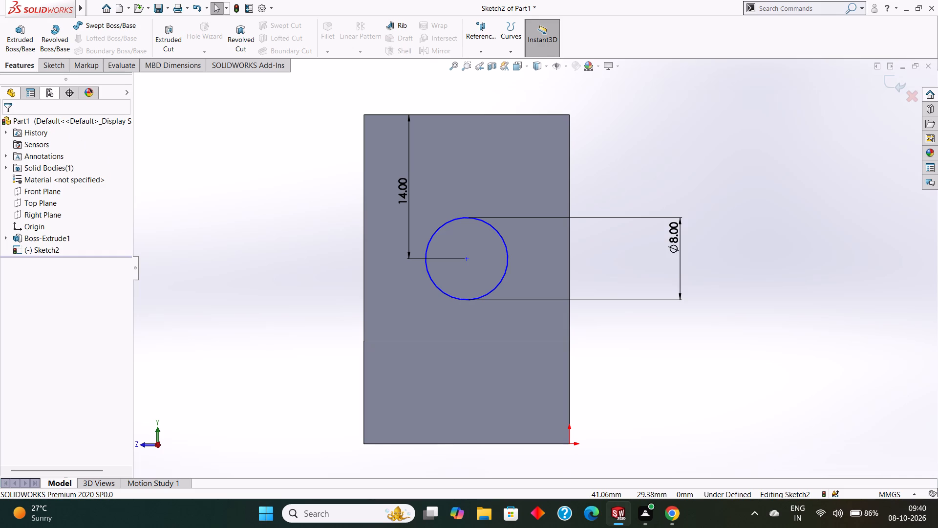
pyautogui.click(61, 64)
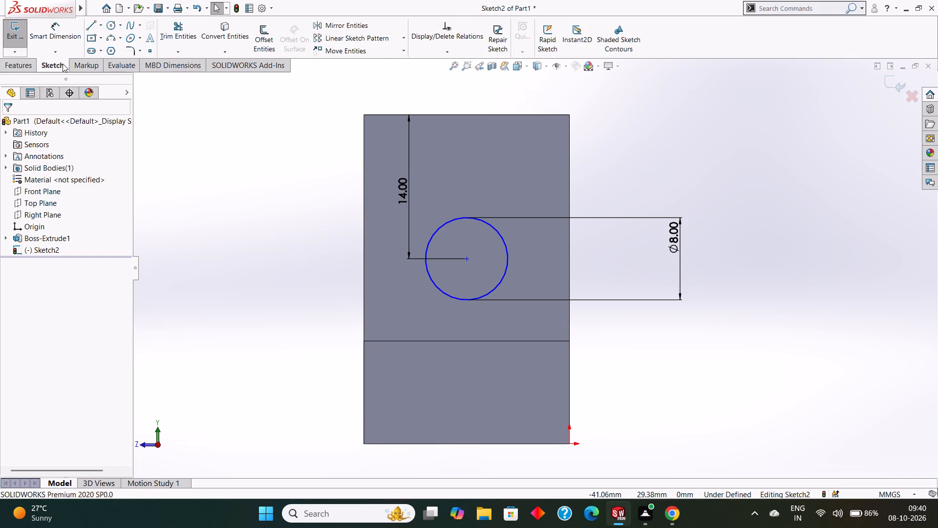
pyautogui.click(24, 66)
pyautogui.click(161, 37)
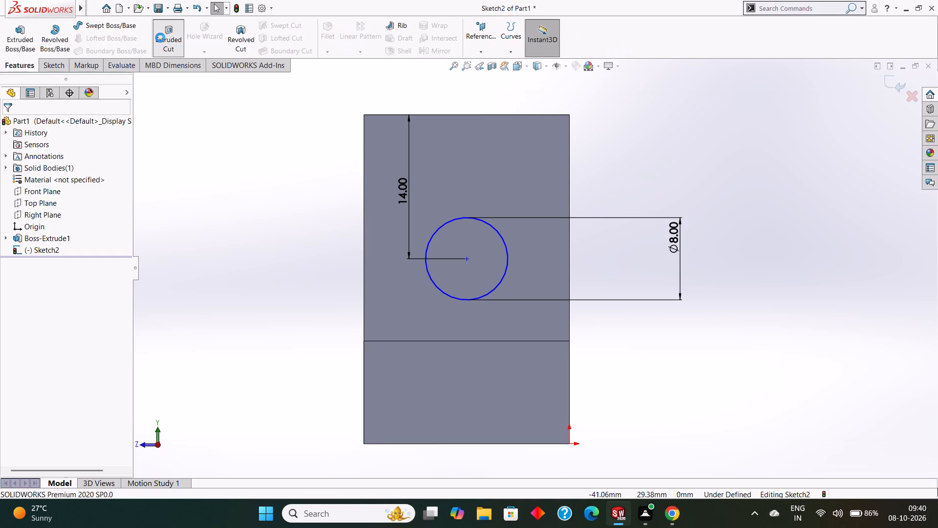
pyautogui.moveTo(222, 150); pyautogui.dragTo(272, 164, button='middle')
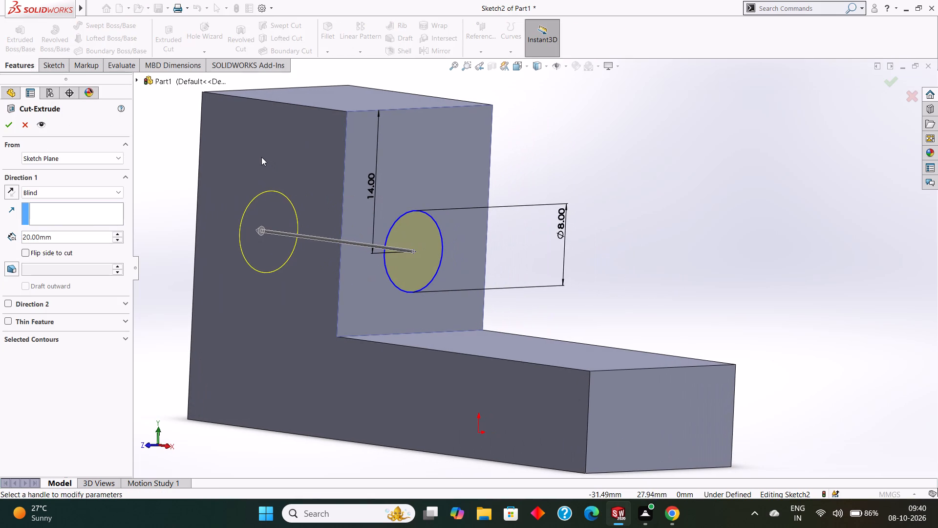
pyautogui.click(70, 188)
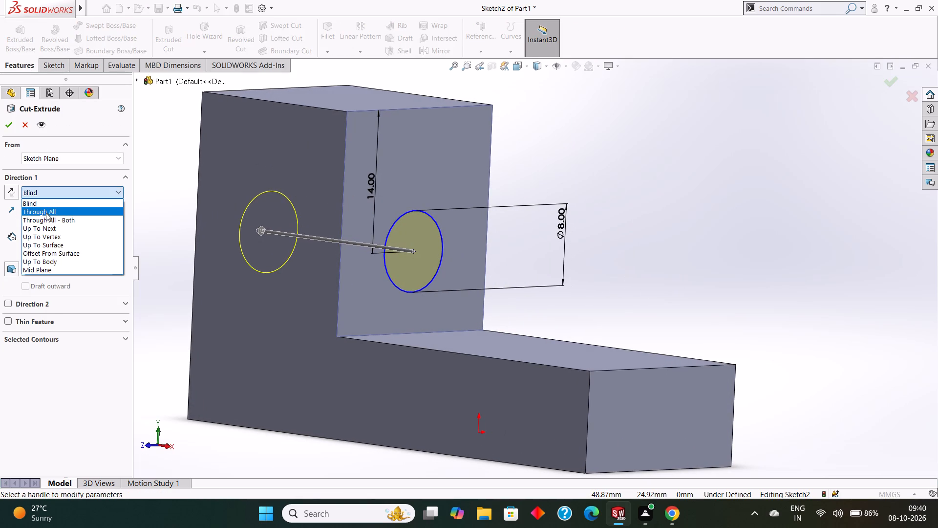
pyautogui.click(46, 212)
pyautogui.click(5, 125)
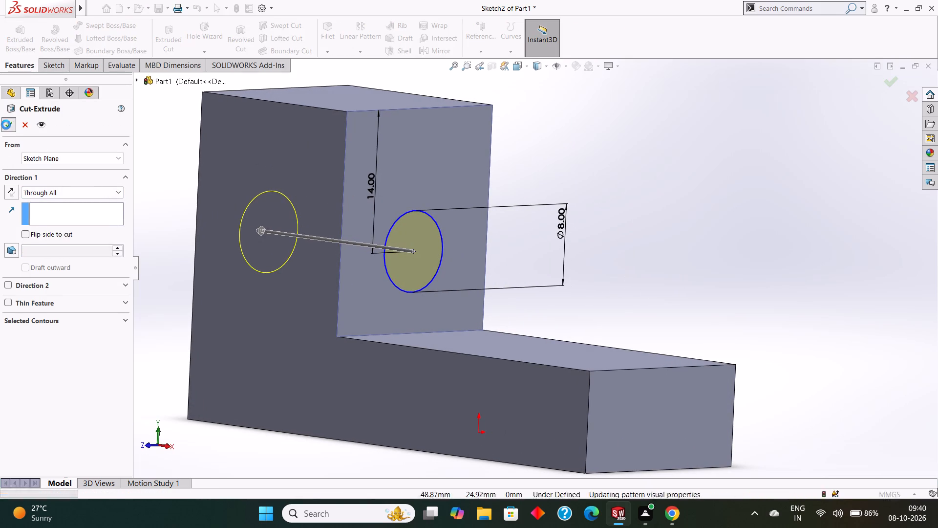
# In a new sketch on the upright's inner face, draw a vertical centreline about 14.76 mm long from the hole's centre past the top edge.
pyautogui.click(709, 200)
pyautogui.moveTo(711, 198); pyautogui.dragTo(689, 203, button='middle')
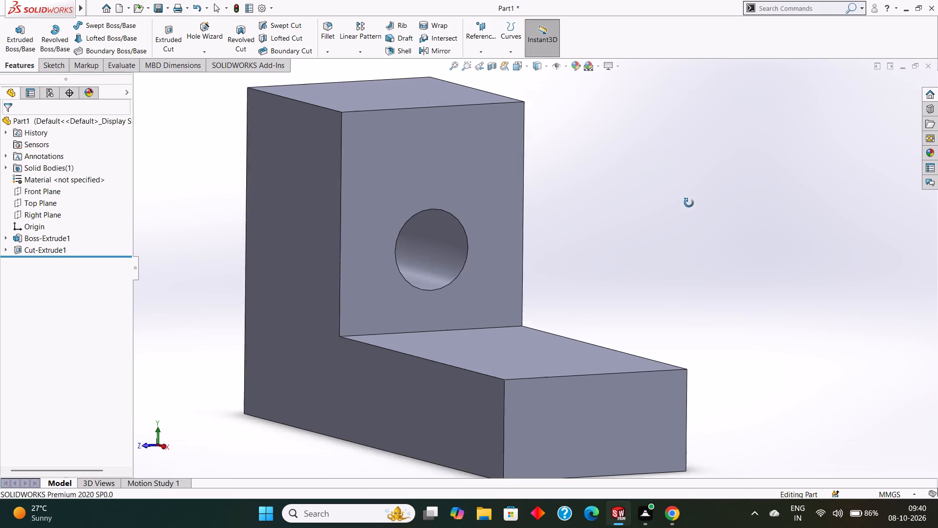
pyautogui.moveTo(689, 203); pyautogui.dragTo(682, 202, button='middle')
pyautogui.click(484, 157)
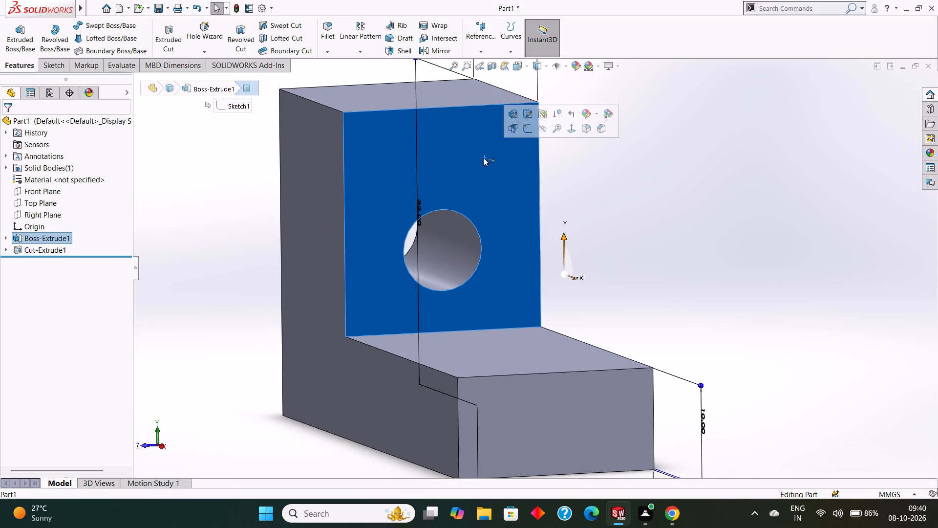
pyautogui.hotkey('ctrl', '8')
pyautogui.rightClick(483, 144)
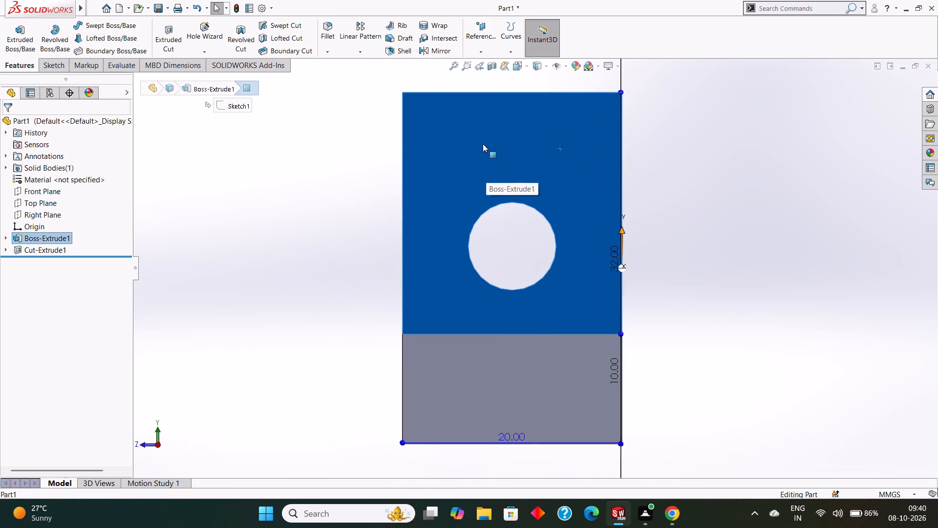
pyautogui.click(505, 133)
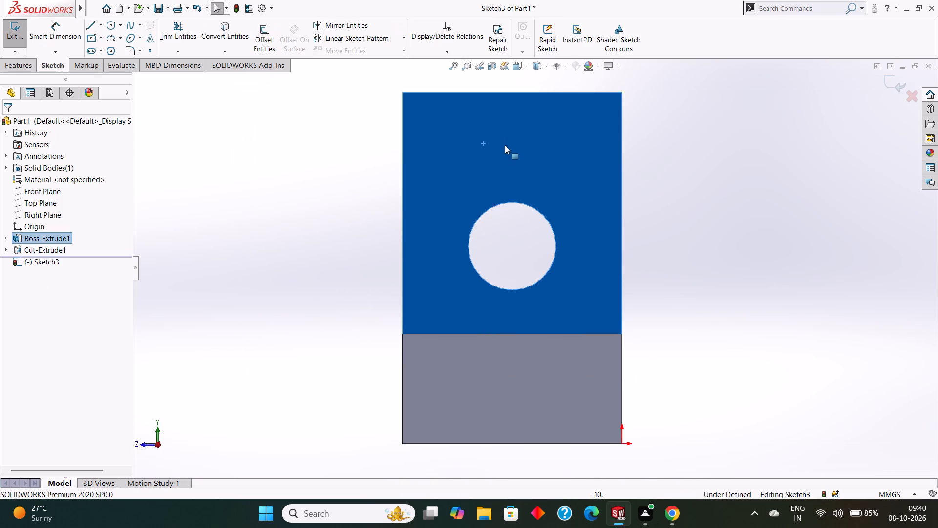
pyautogui.press('Escape')
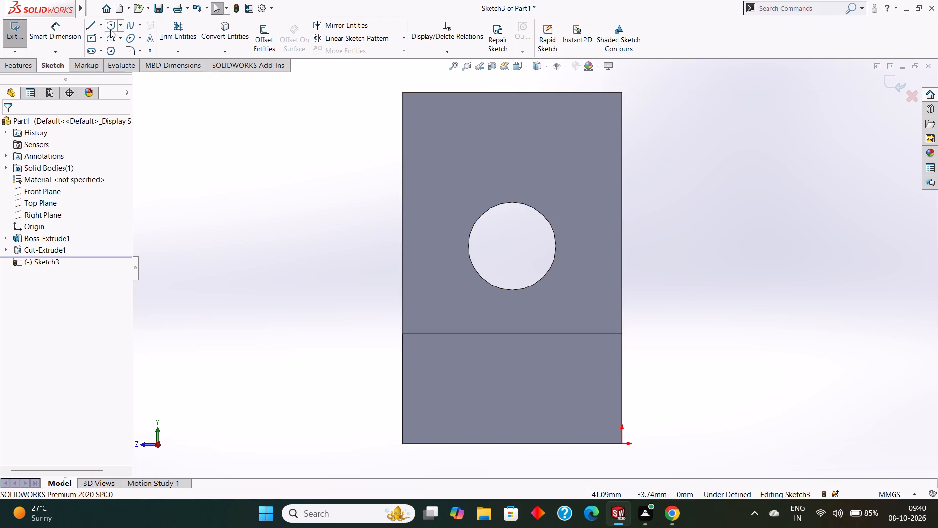
pyautogui.click(102, 24)
pyautogui.click(112, 49)
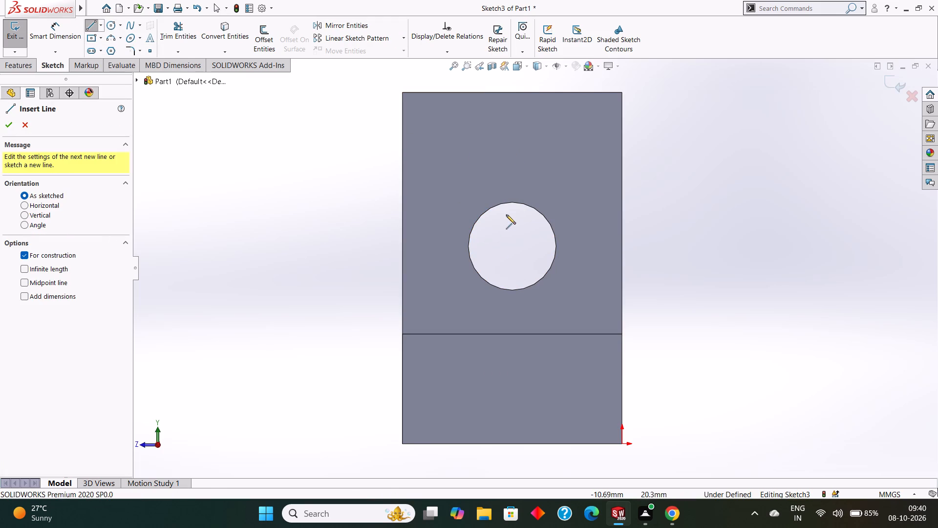
pyautogui.click(513, 245)
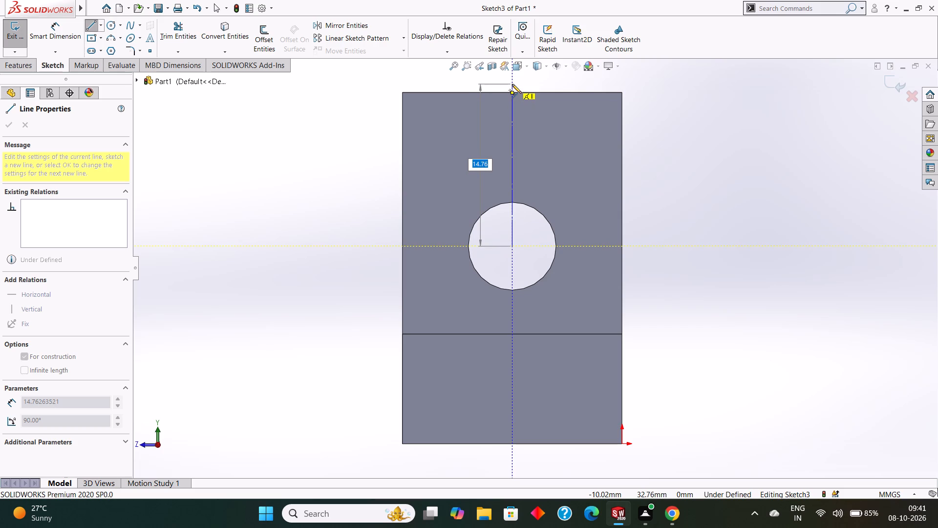
pyautogui.click(512, 84)
pyautogui.press('Escape')
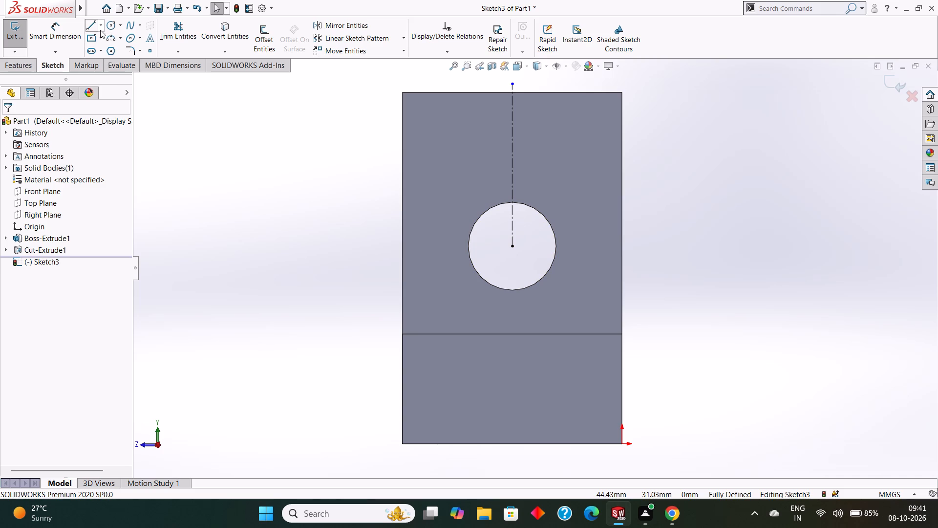
# Offset the vertical centreline by 1 mm bi-directionally with dimensions added, forming the two sides of a slot.
pyautogui.click(513, 118)
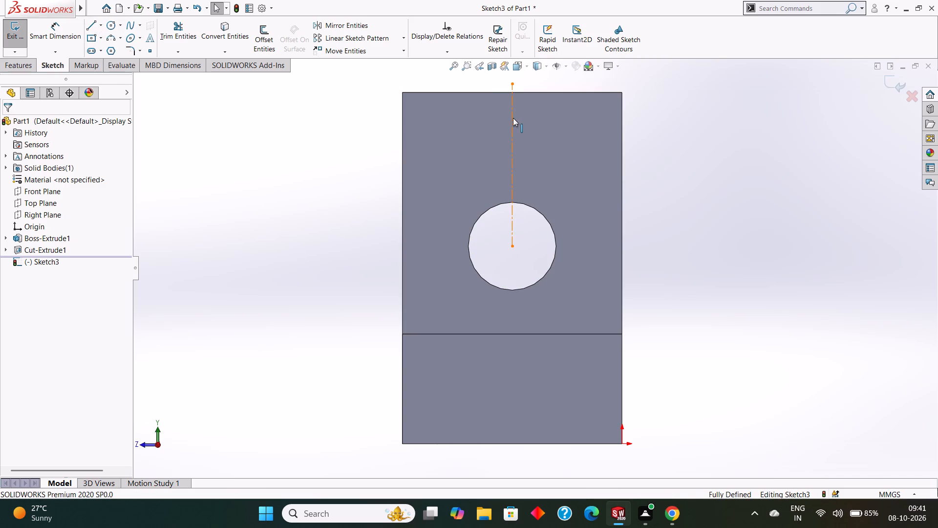
pyautogui.click(261, 36)
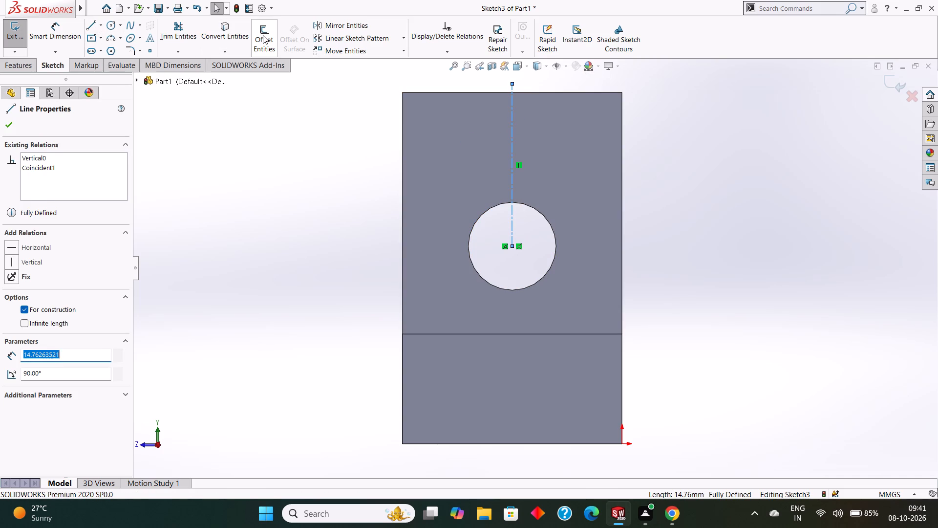
pyautogui.press('BackSpace')
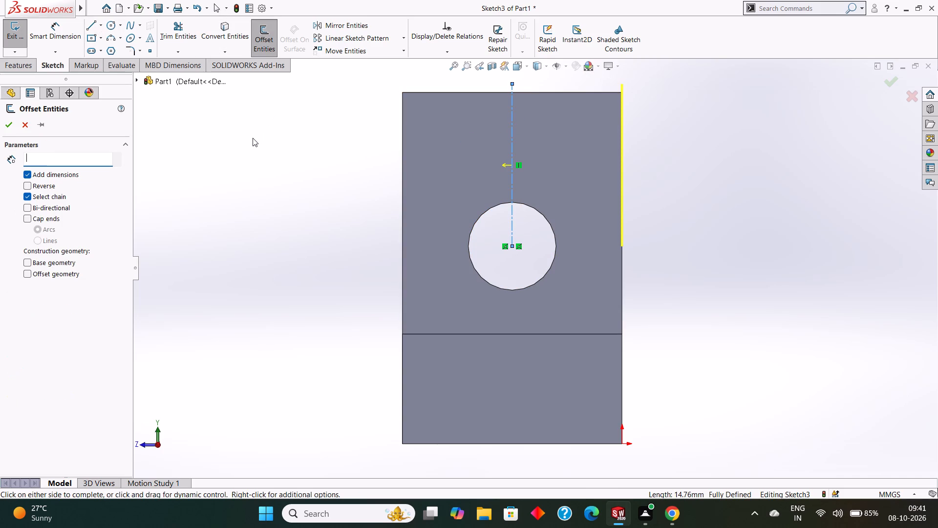
pyautogui.press('1')
pyautogui.press('Return')
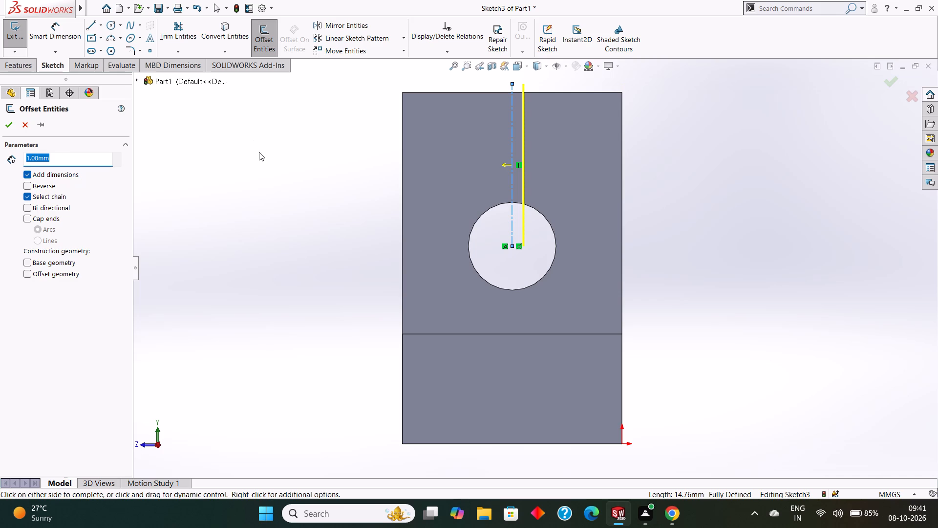
pyautogui.click(29, 205)
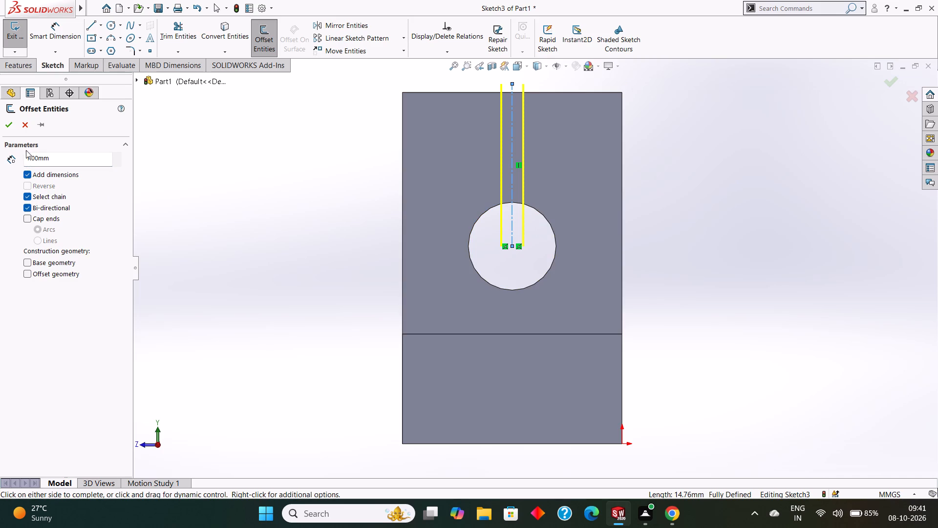
pyautogui.click(8, 127)
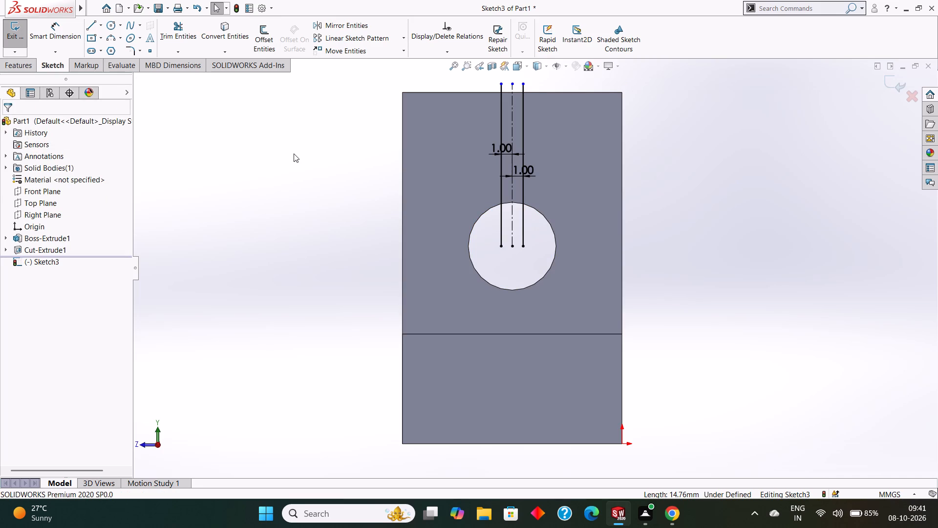
# Join the upper ends of the two offset lines with a 2 mm horizontal line.
pyautogui.click(88, 23)
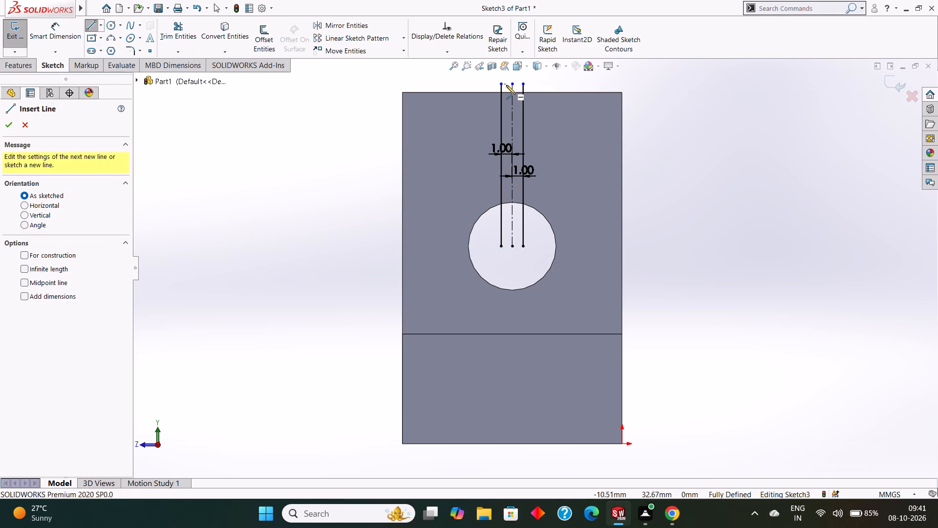
pyautogui.click(502, 84)
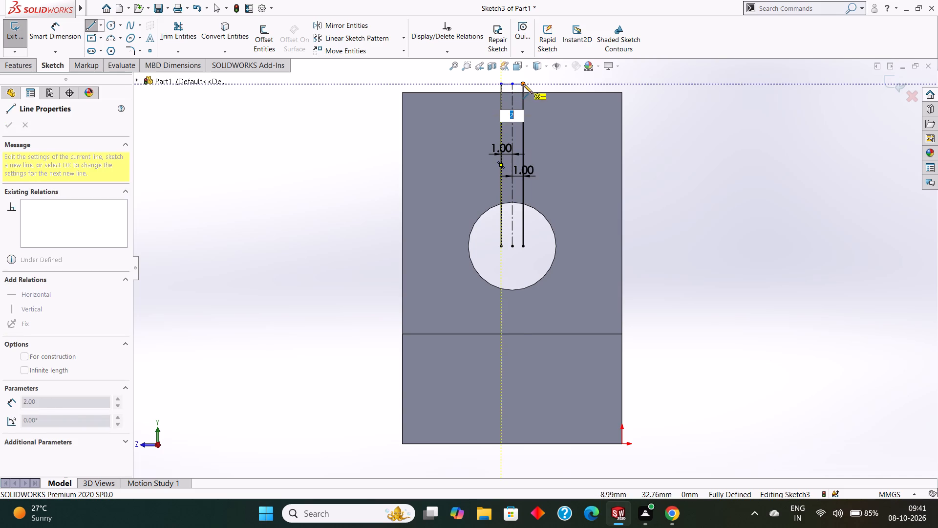
pyautogui.click(523, 84)
pyautogui.press('Escape')
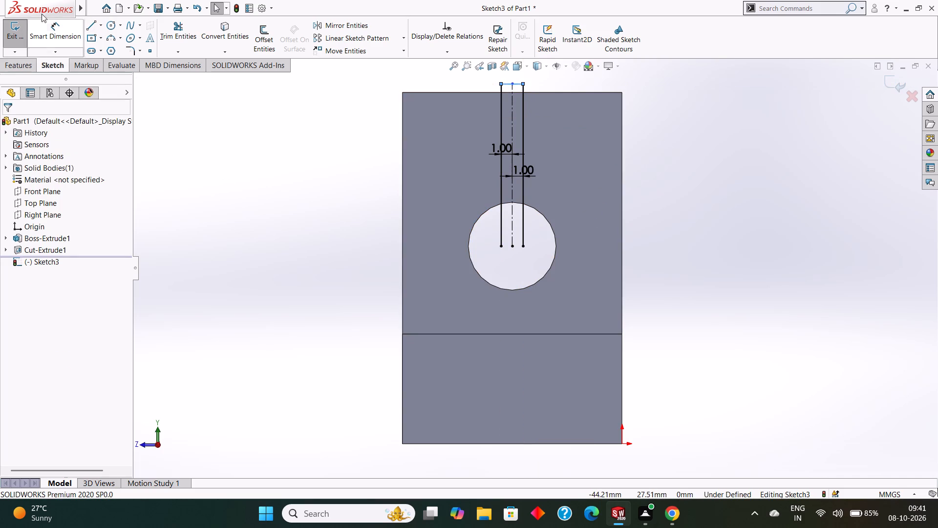
pyautogui.click(263, 111)
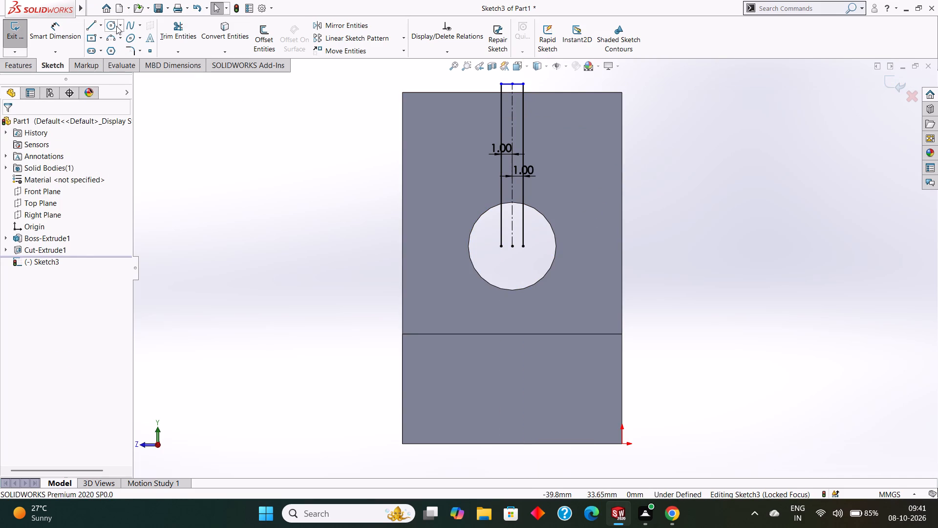
# Sketch a circle of 4 mm radius centred on the hole's centre, matching the hole's edge.
pyautogui.click(115, 25)
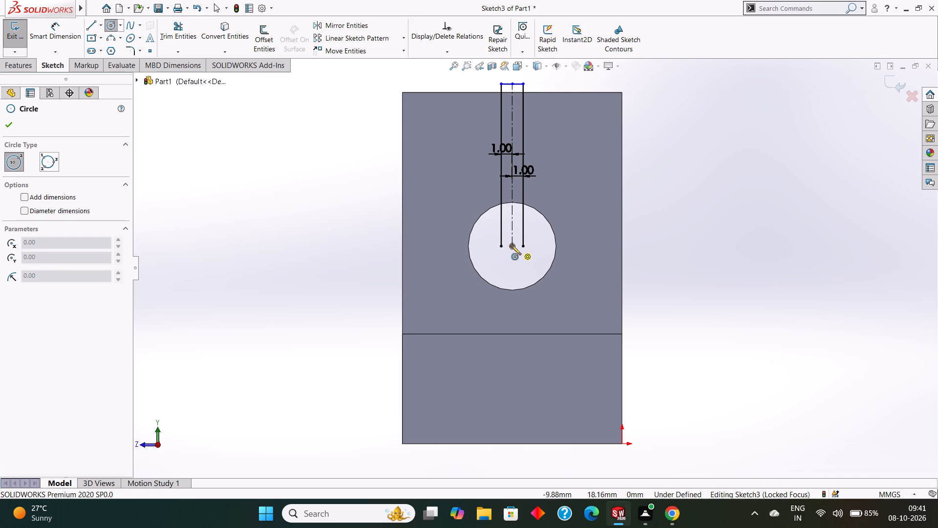
pyautogui.moveTo(510, 246); pyautogui.dragTo(540, 280)
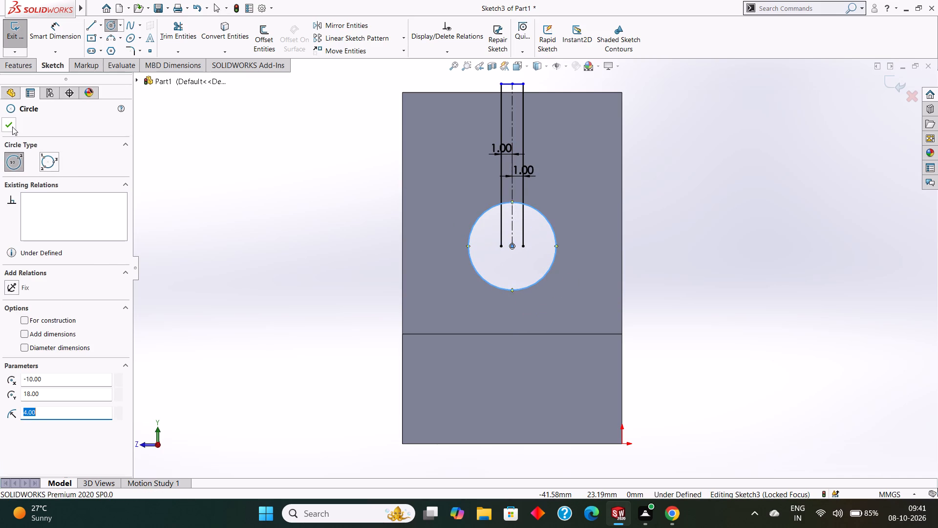
pyautogui.click(12, 127)
# Trim away the parts of both offset lines that lie inside the circle, using Trim to closest.
pyautogui.click(173, 27)
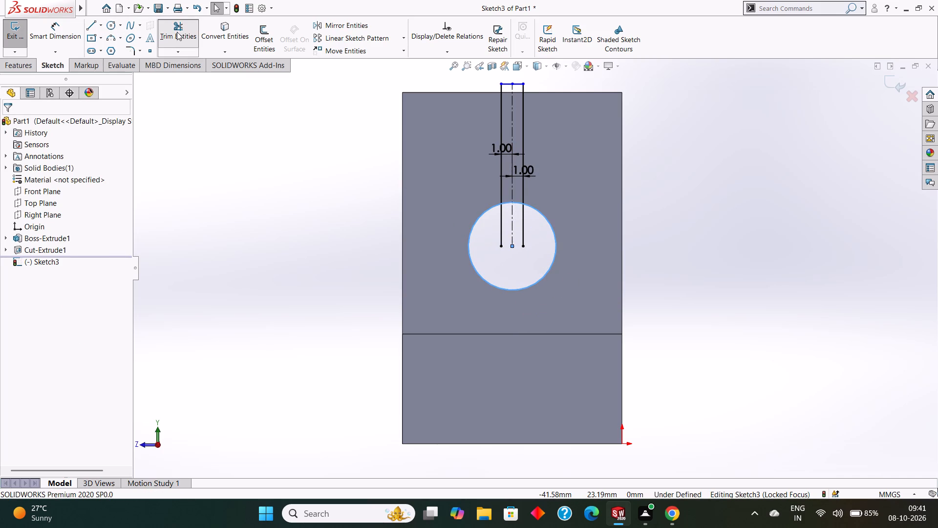
pyautogui.click(501, 230)
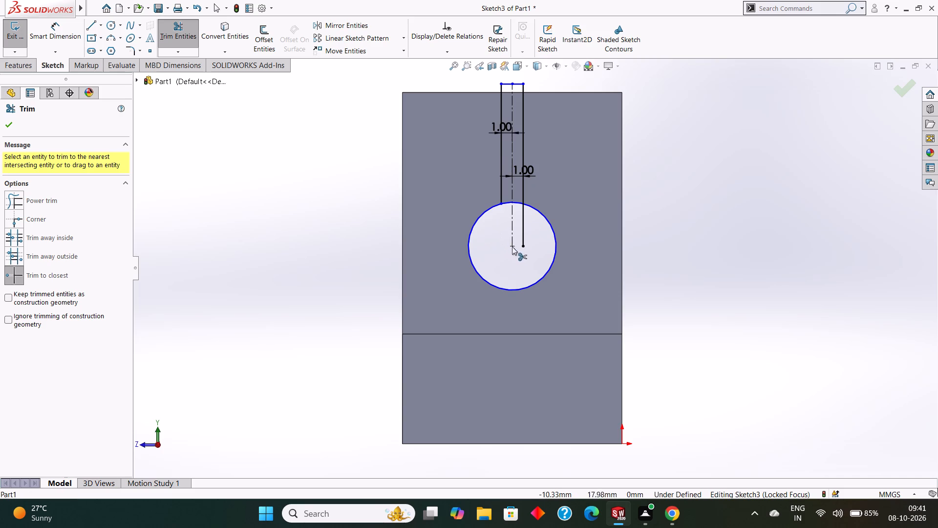
pyautogui.click(522, 228)
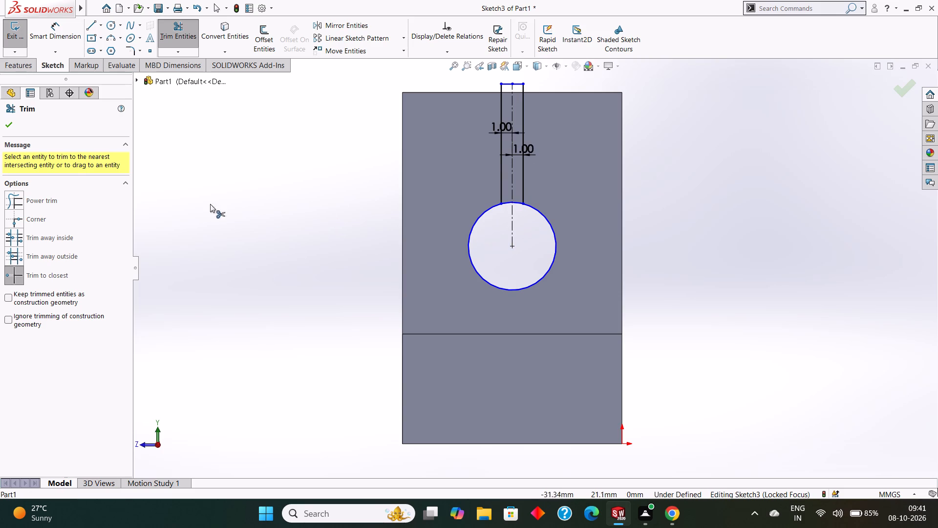
pyautogui.click(7, 121)
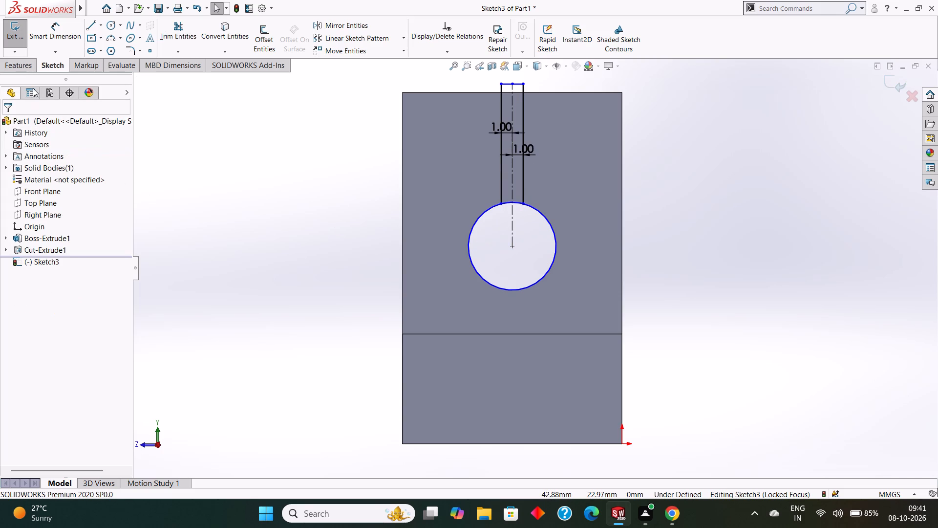
# Cut the narrow slot region between the hole and the top edge through the upright with an Extruded Cut set to Through All.
pyautogui.click(23, 70)
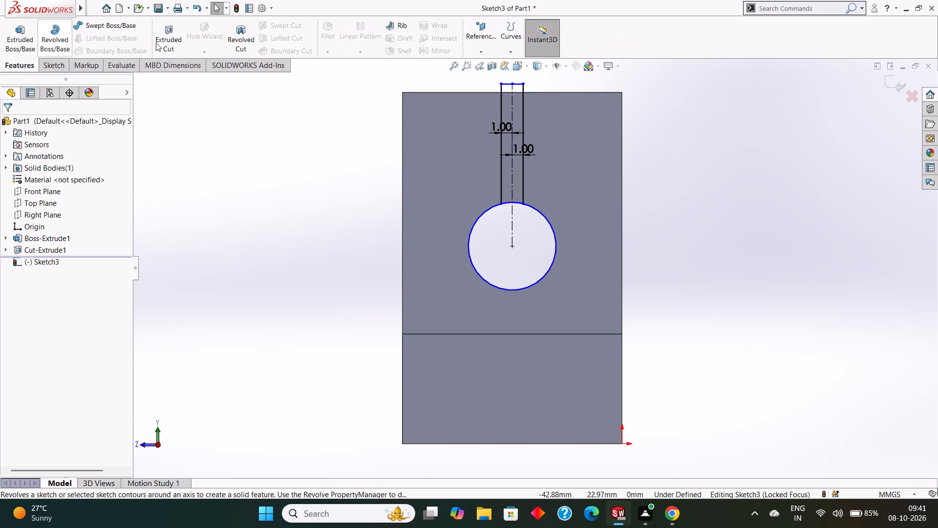
pyautogui.click(169, 37)
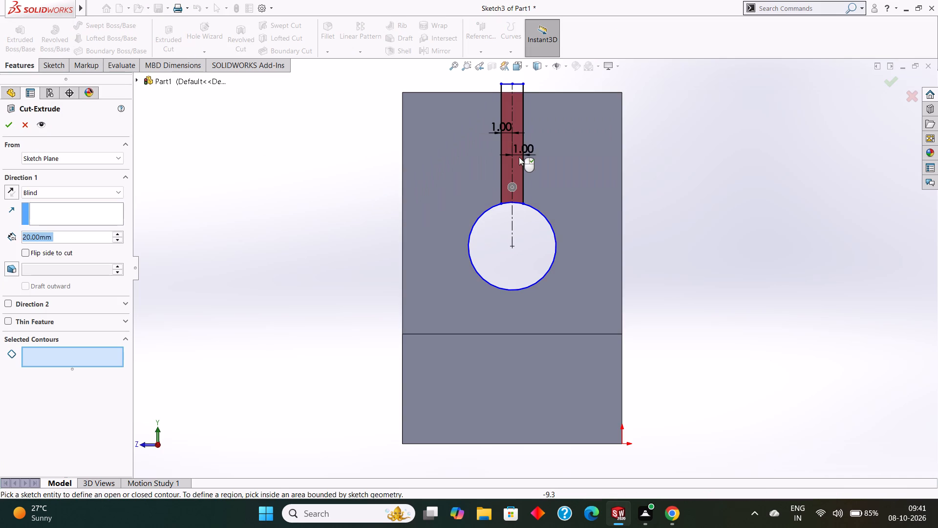
pyautogui.click(519, 122)
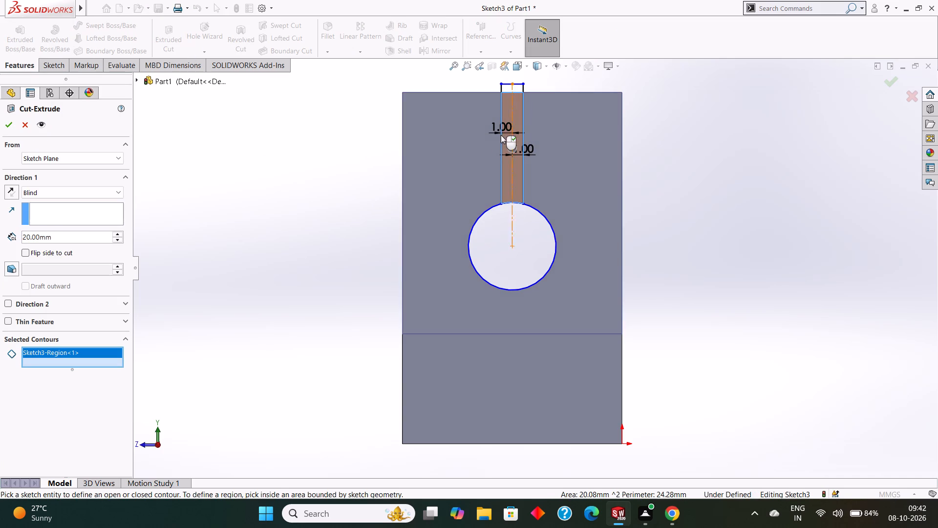
pyautogui.moveTo(162, 183); pyautogui.dragTo(211, 224, button='middle')
pyautogui.scroll(3, 210, 215)
pyautogui.moveTo(210, 213); pyautogui.dragTo(236, 220, button='middle')
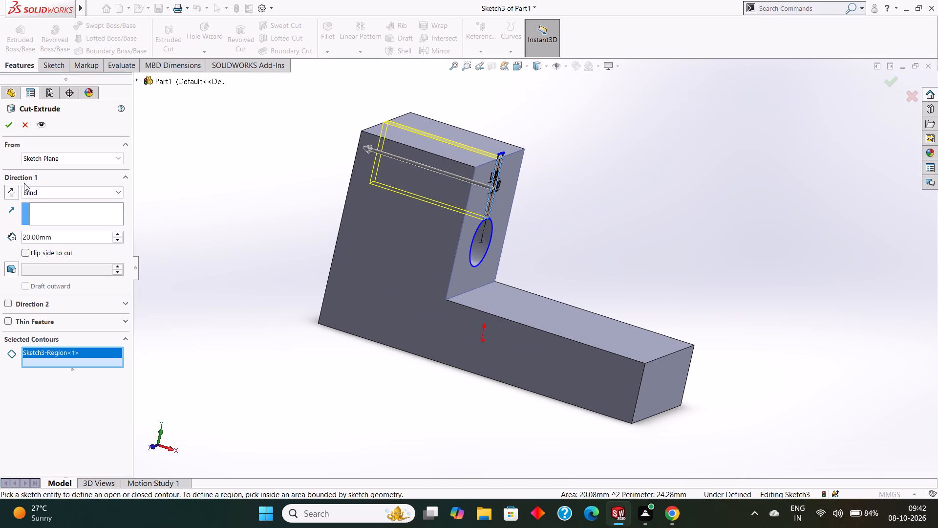
pyautogui.click(35, 188)
pyautogui.click(38, 211)
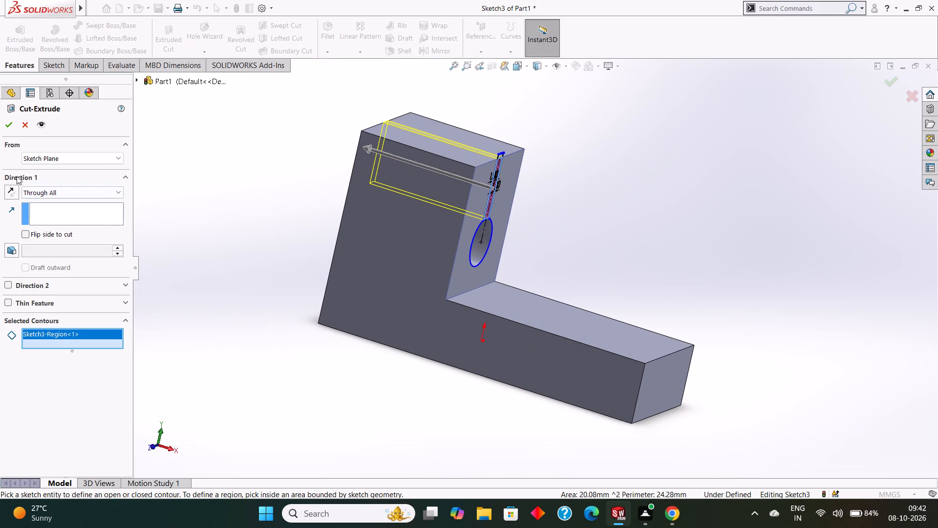
pyautogui.click(5, 124)
pyautogui.click(192, 174)
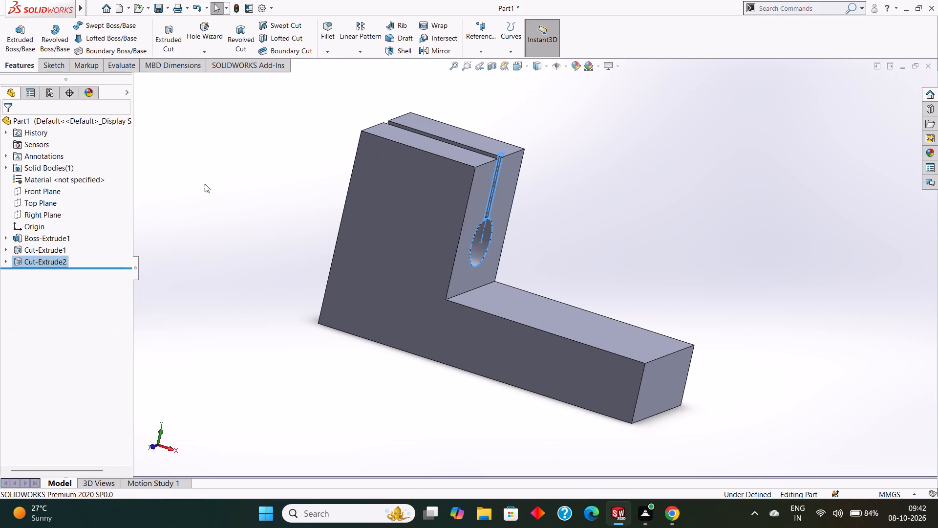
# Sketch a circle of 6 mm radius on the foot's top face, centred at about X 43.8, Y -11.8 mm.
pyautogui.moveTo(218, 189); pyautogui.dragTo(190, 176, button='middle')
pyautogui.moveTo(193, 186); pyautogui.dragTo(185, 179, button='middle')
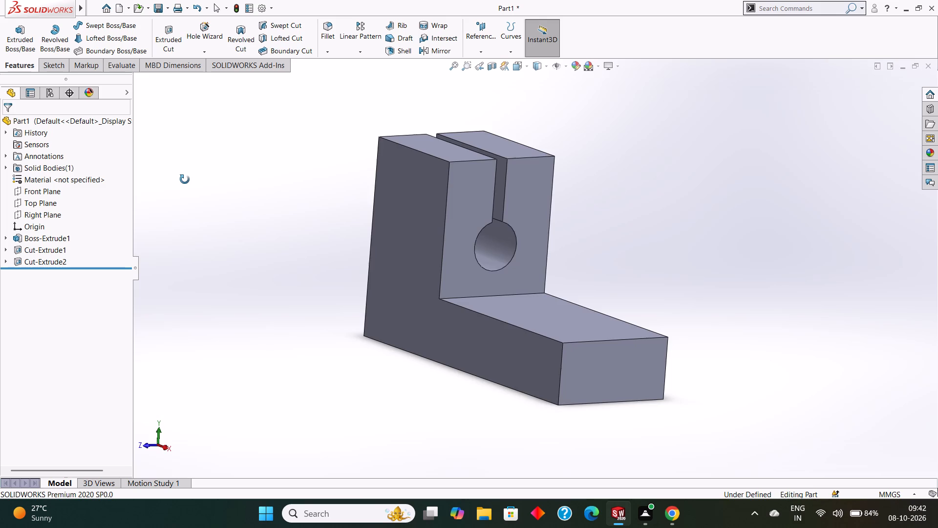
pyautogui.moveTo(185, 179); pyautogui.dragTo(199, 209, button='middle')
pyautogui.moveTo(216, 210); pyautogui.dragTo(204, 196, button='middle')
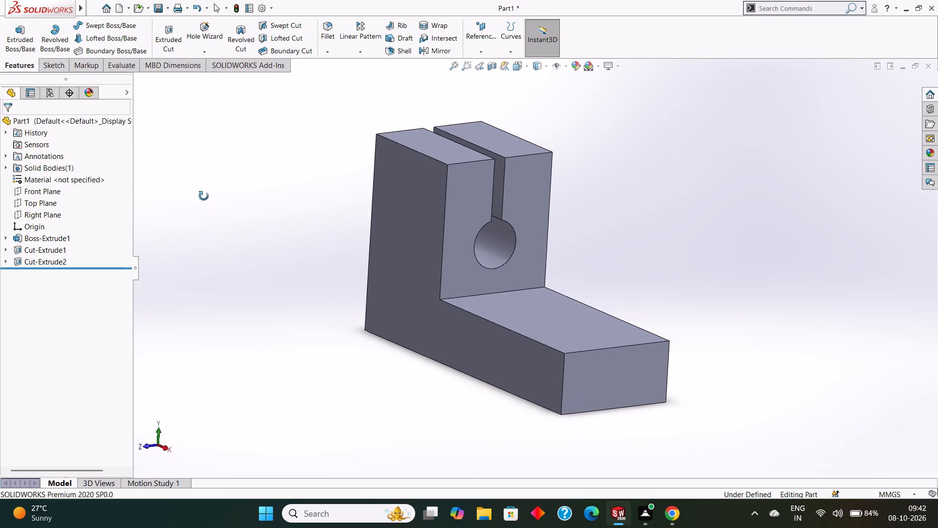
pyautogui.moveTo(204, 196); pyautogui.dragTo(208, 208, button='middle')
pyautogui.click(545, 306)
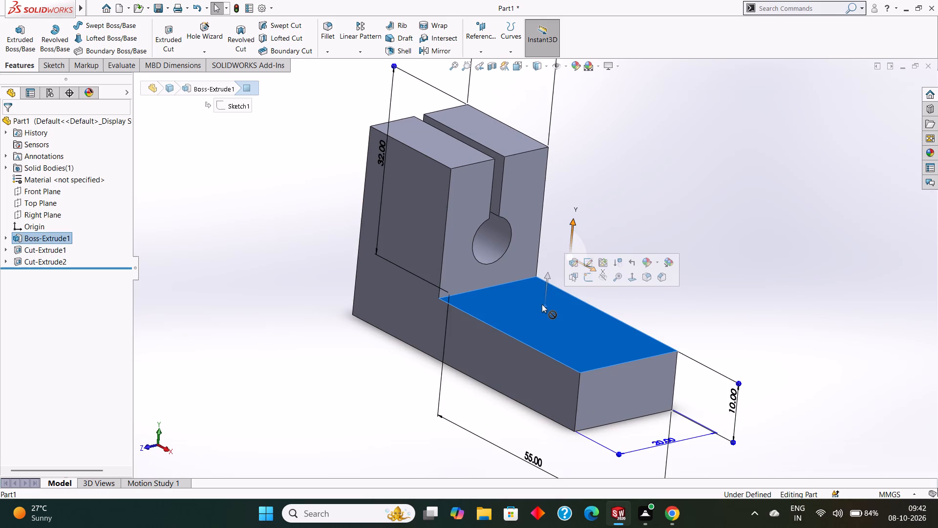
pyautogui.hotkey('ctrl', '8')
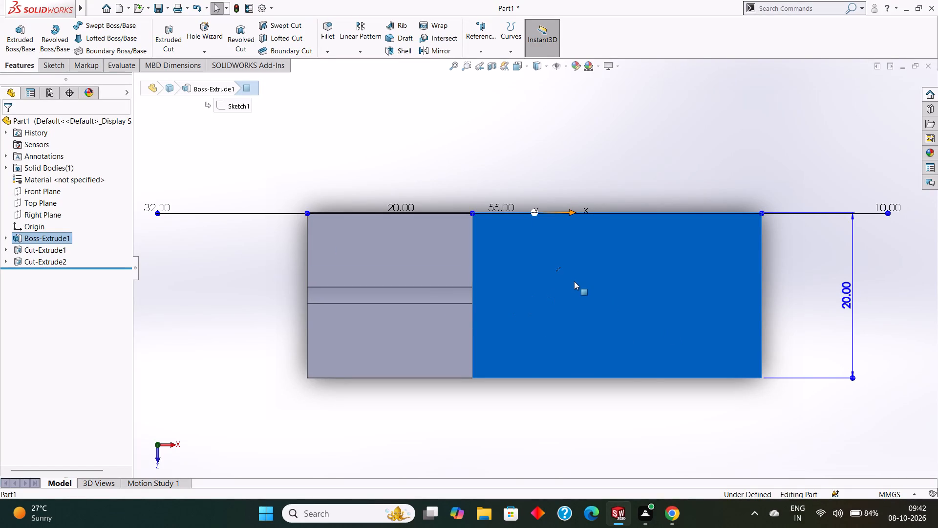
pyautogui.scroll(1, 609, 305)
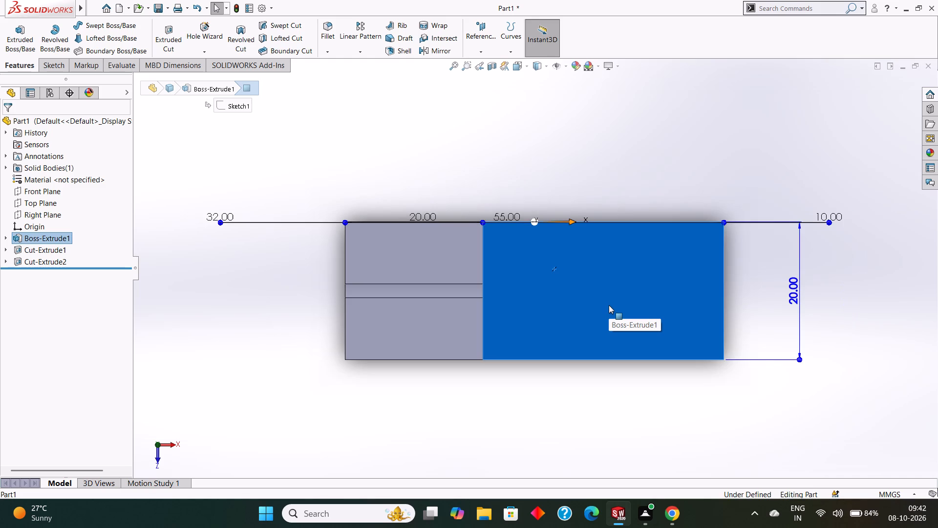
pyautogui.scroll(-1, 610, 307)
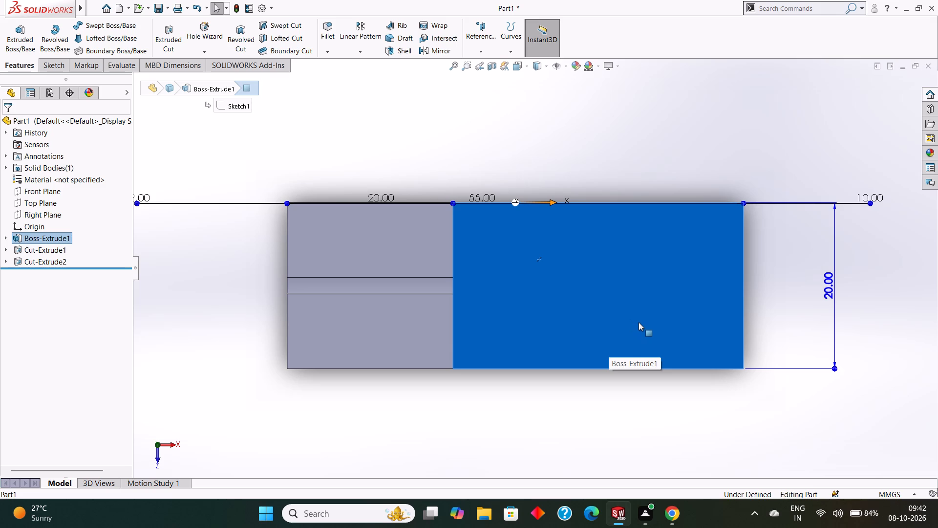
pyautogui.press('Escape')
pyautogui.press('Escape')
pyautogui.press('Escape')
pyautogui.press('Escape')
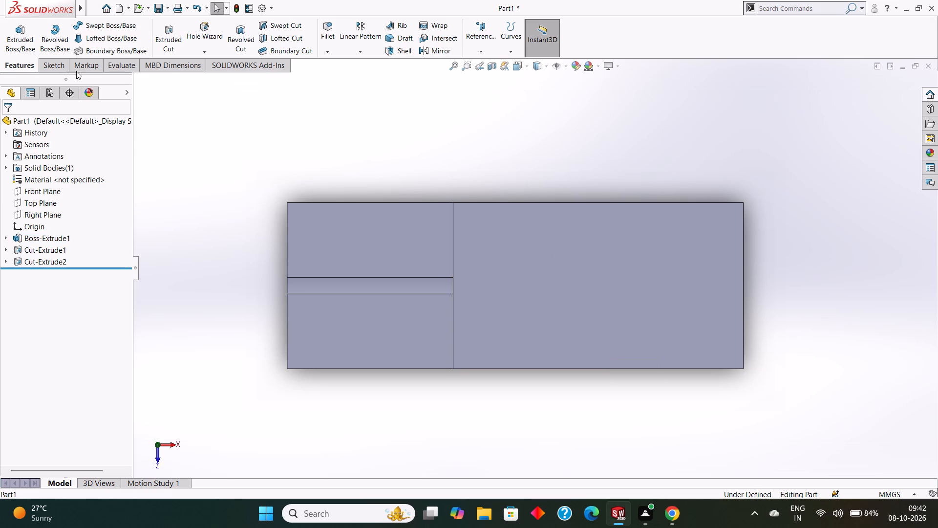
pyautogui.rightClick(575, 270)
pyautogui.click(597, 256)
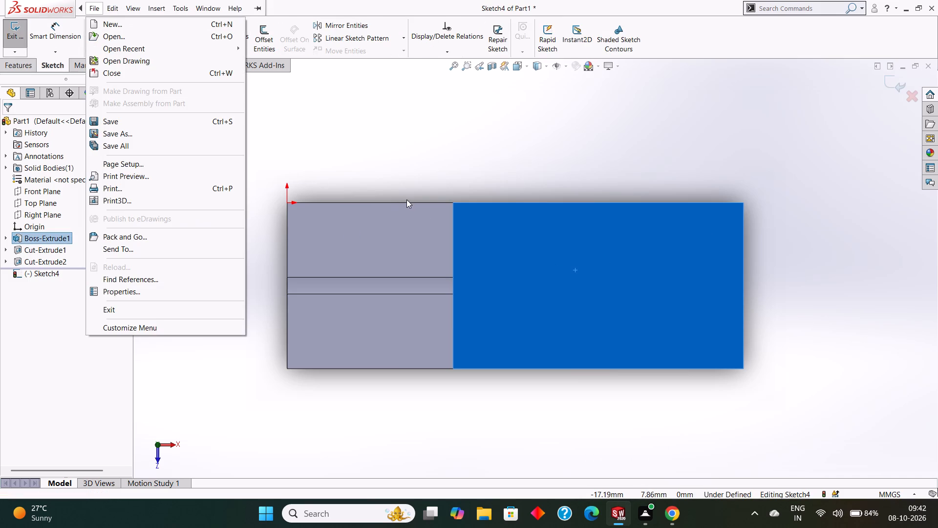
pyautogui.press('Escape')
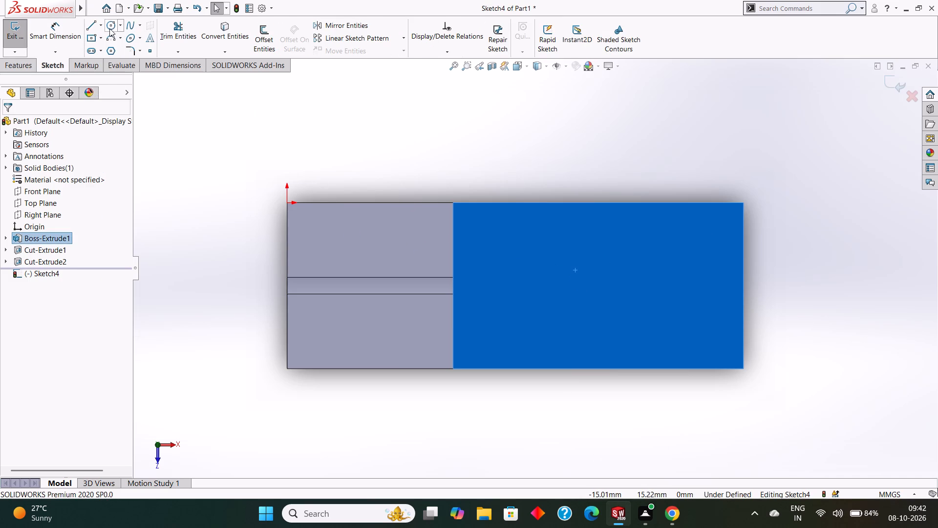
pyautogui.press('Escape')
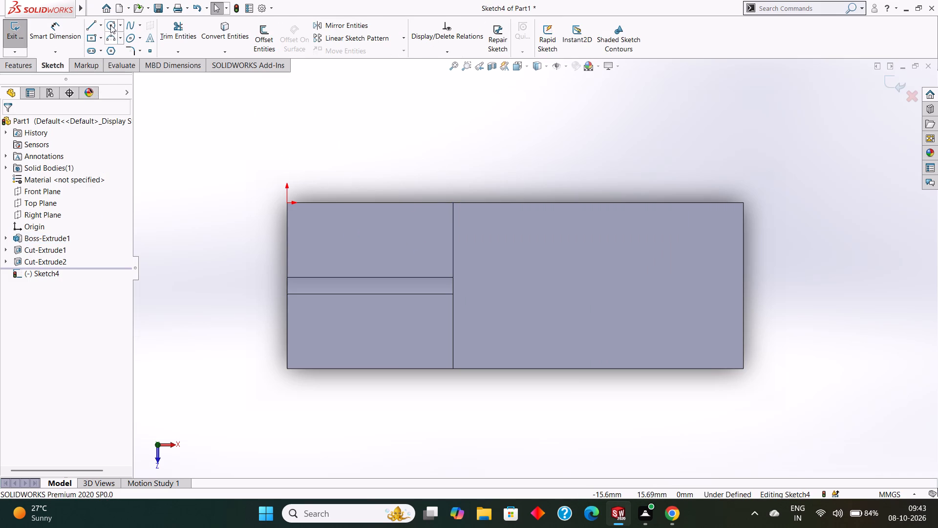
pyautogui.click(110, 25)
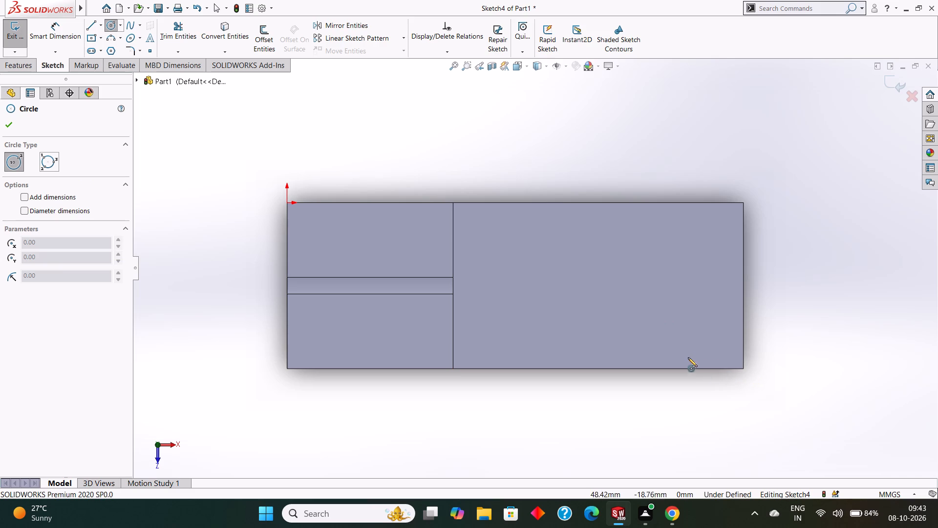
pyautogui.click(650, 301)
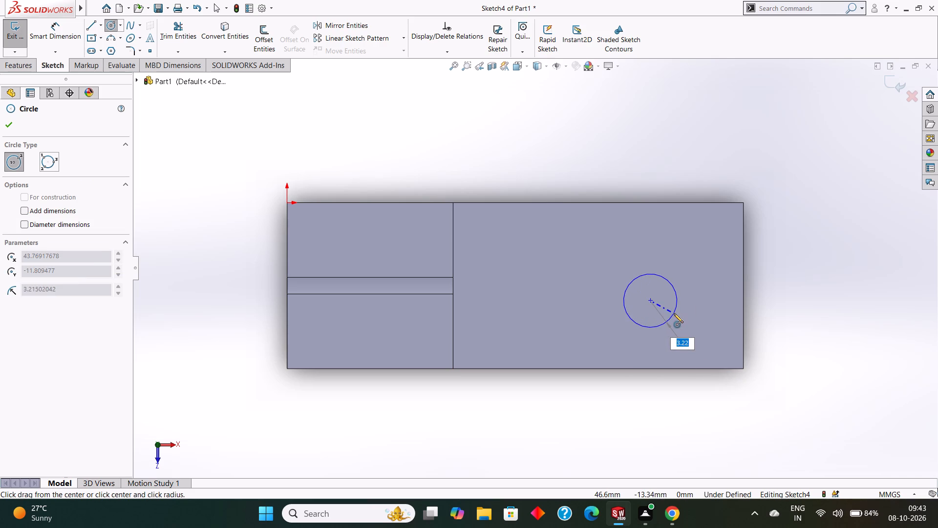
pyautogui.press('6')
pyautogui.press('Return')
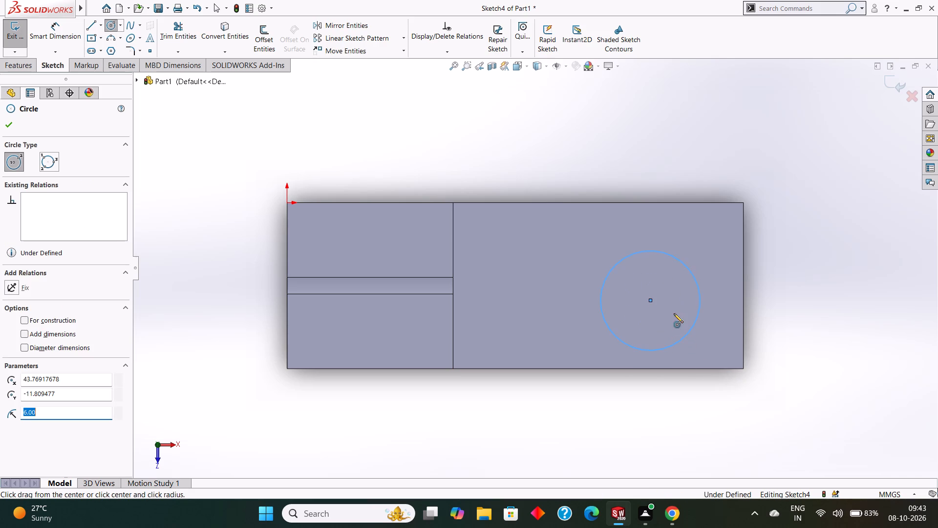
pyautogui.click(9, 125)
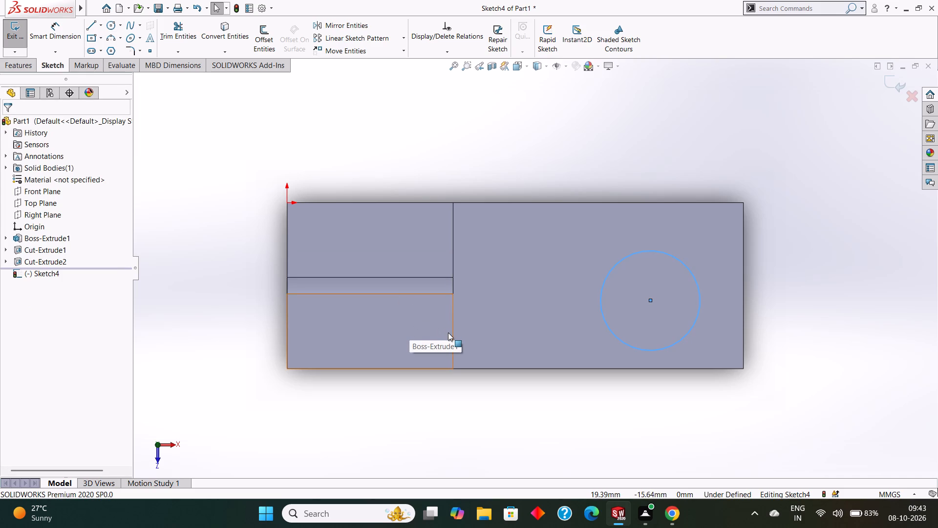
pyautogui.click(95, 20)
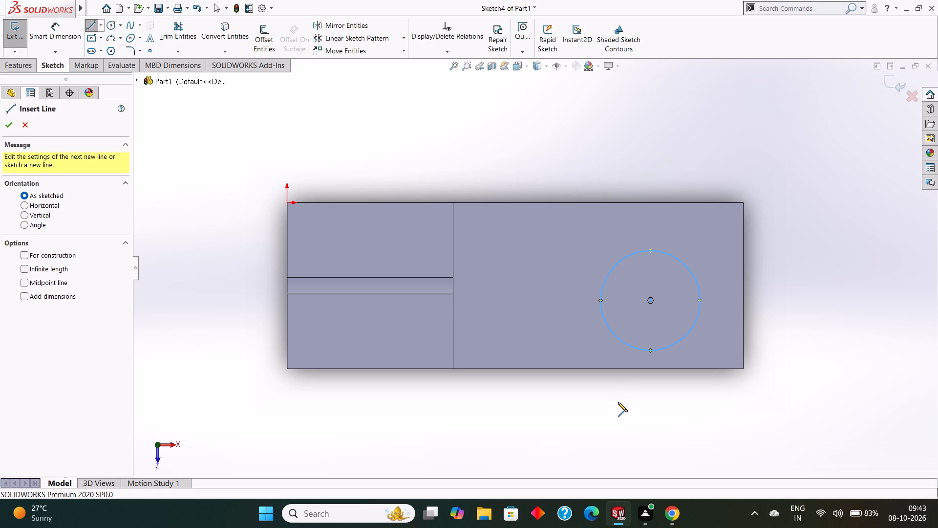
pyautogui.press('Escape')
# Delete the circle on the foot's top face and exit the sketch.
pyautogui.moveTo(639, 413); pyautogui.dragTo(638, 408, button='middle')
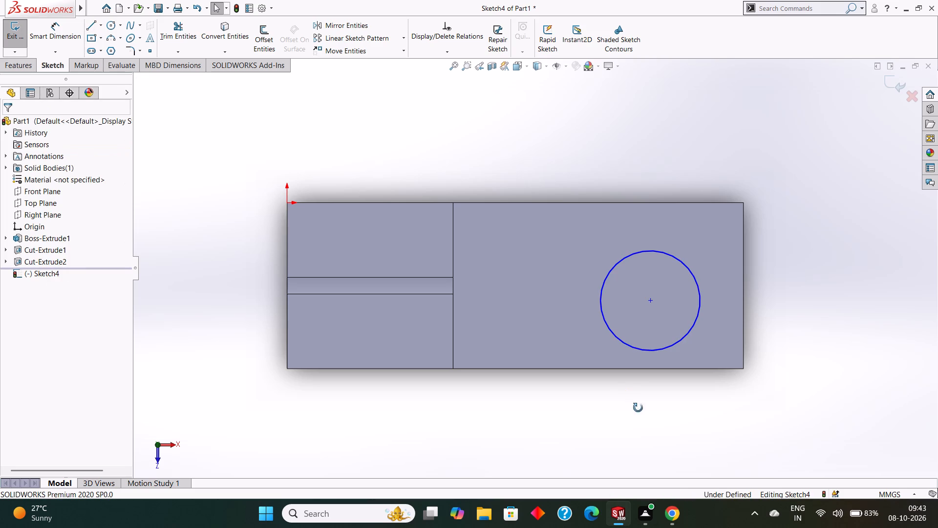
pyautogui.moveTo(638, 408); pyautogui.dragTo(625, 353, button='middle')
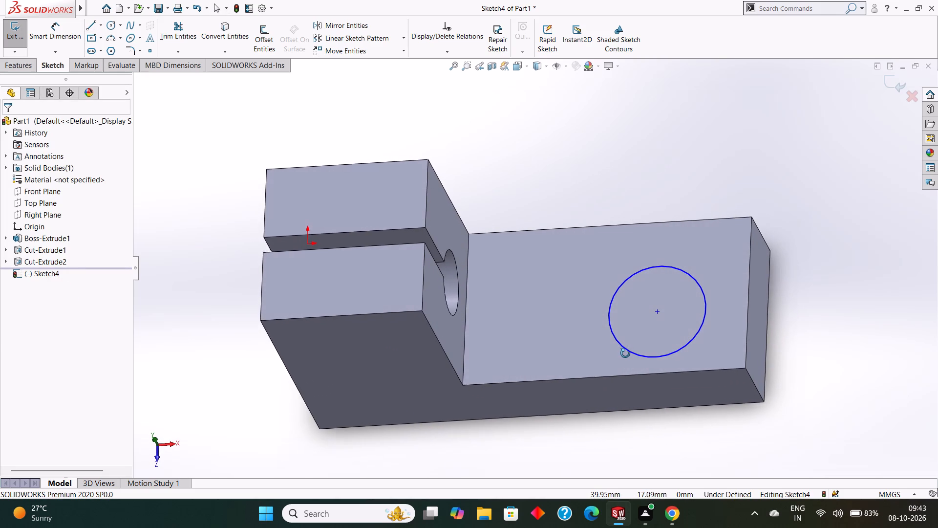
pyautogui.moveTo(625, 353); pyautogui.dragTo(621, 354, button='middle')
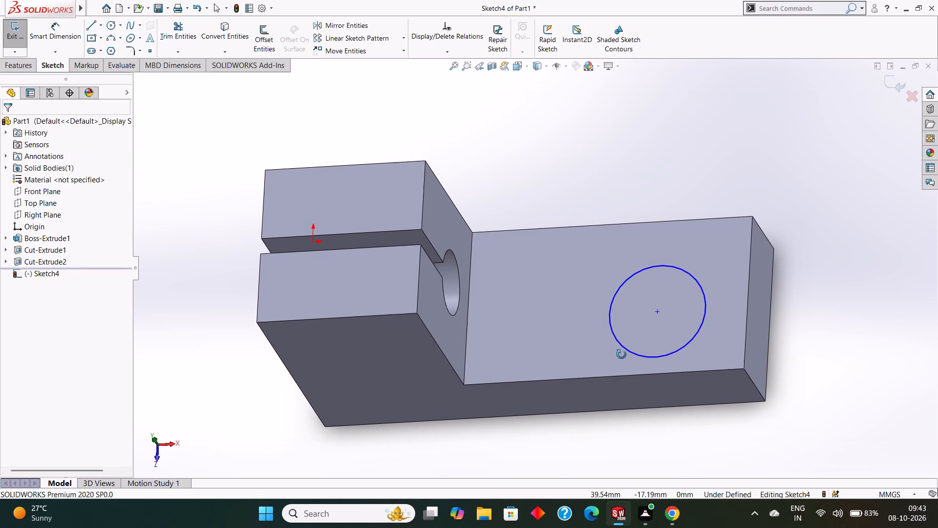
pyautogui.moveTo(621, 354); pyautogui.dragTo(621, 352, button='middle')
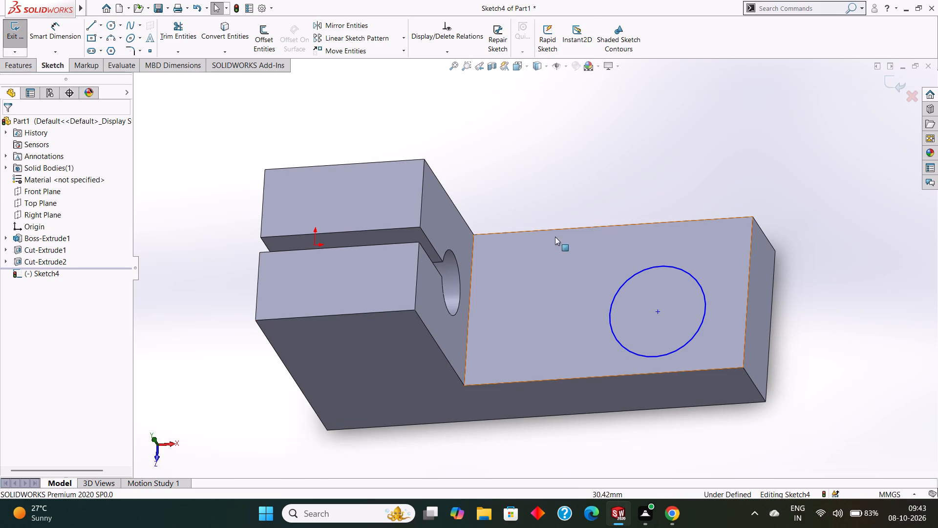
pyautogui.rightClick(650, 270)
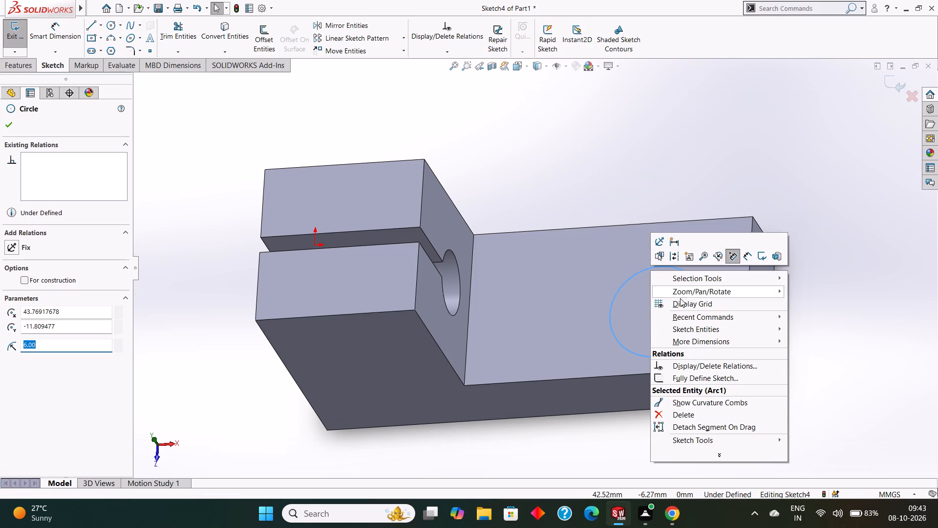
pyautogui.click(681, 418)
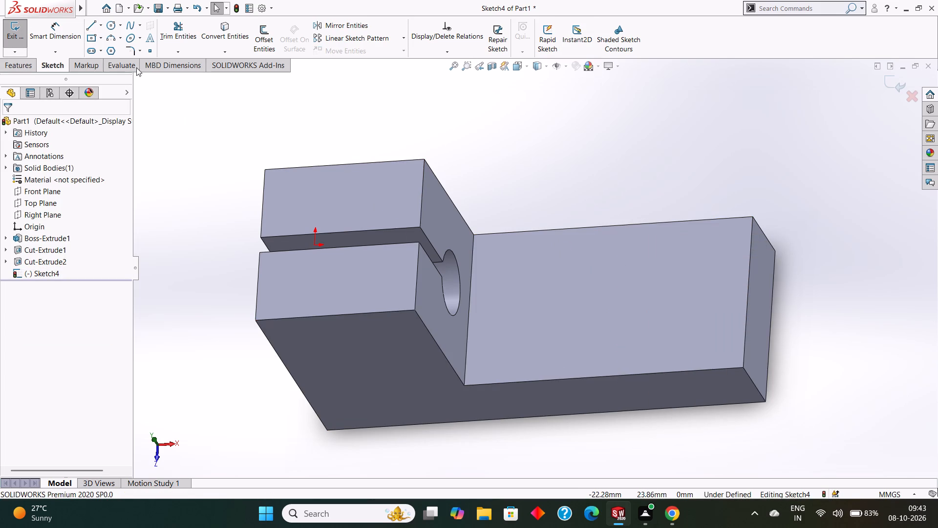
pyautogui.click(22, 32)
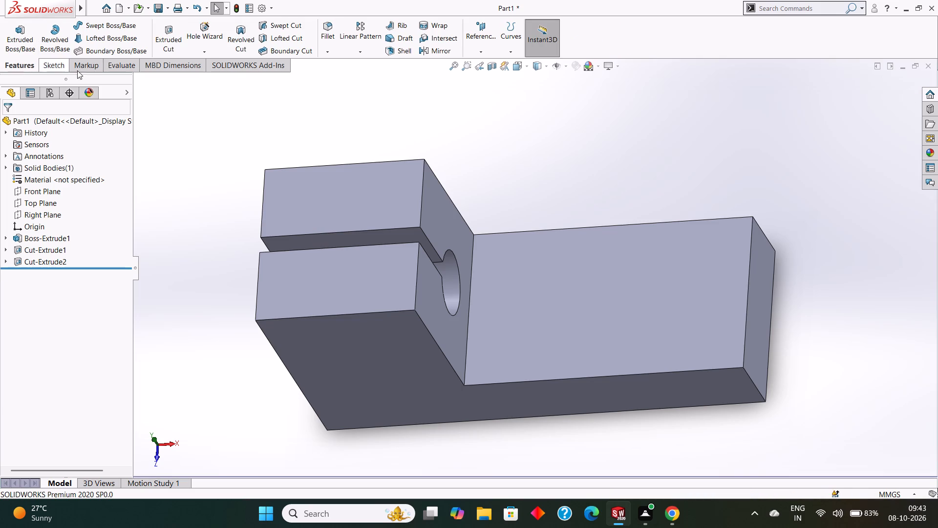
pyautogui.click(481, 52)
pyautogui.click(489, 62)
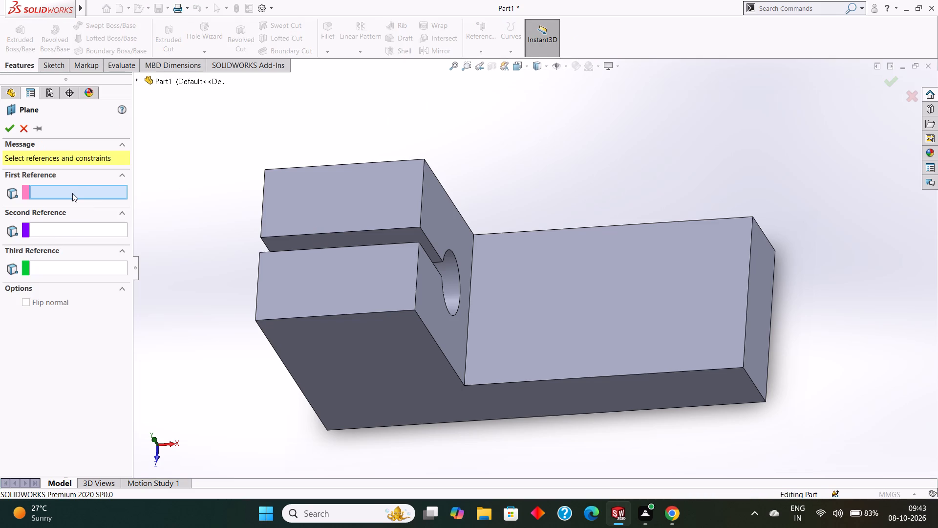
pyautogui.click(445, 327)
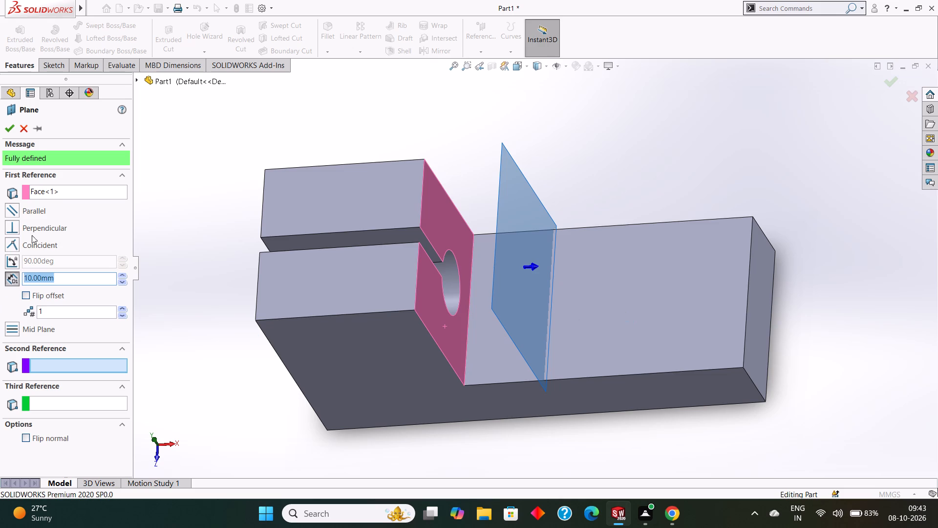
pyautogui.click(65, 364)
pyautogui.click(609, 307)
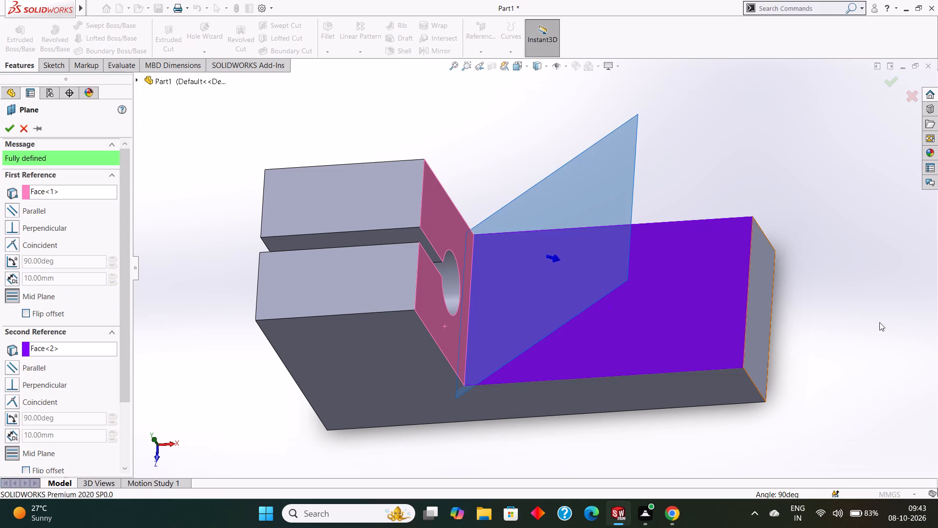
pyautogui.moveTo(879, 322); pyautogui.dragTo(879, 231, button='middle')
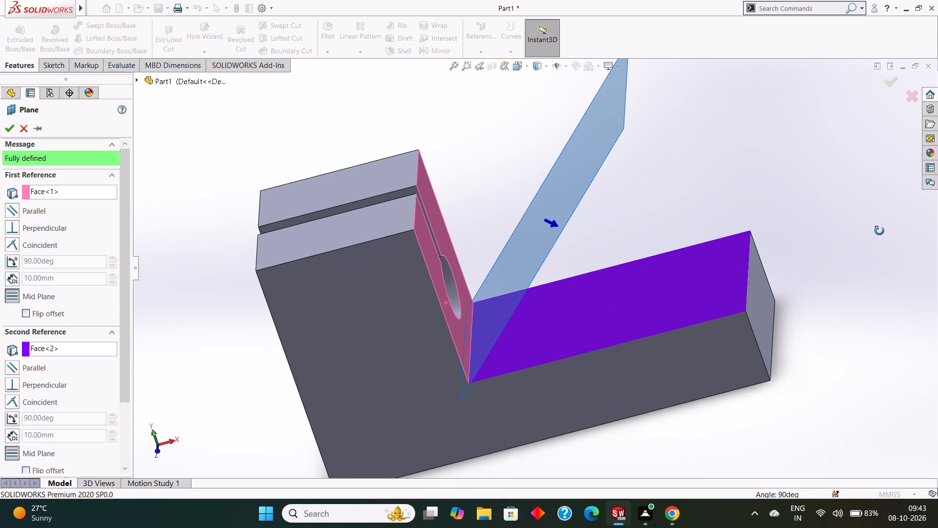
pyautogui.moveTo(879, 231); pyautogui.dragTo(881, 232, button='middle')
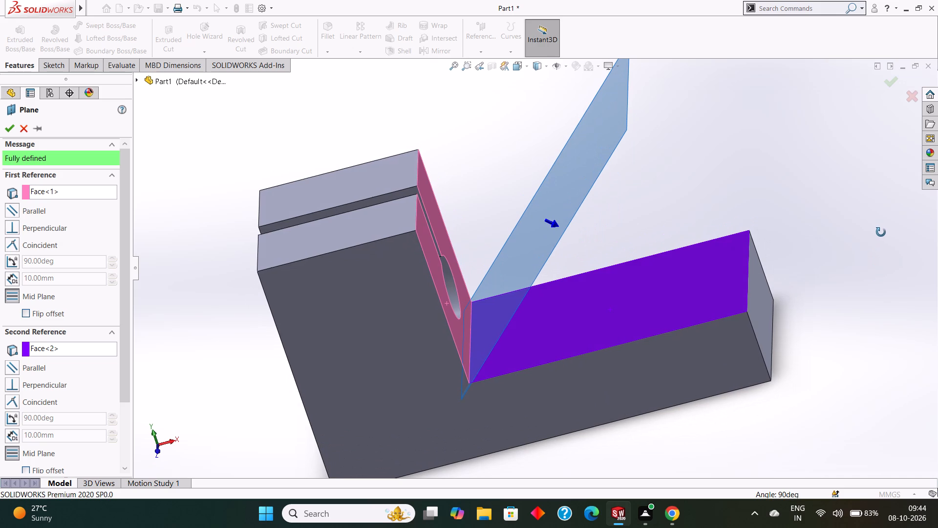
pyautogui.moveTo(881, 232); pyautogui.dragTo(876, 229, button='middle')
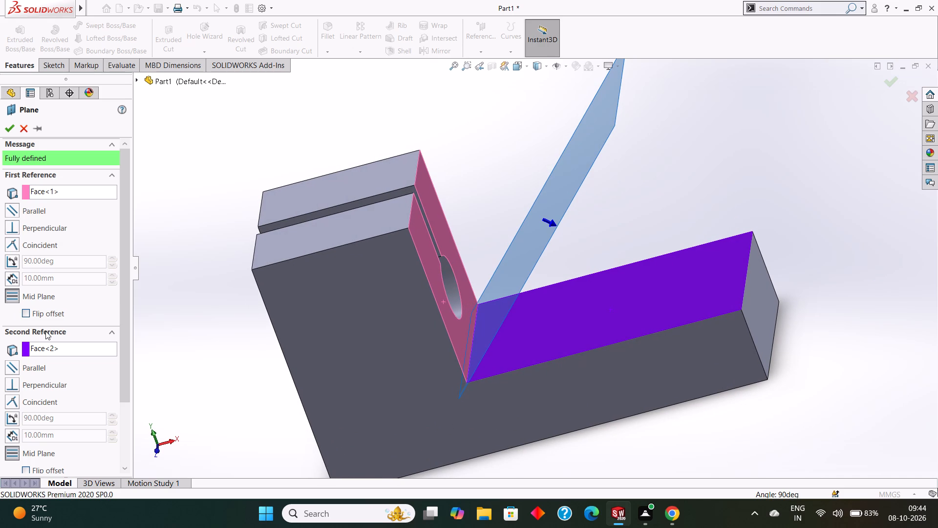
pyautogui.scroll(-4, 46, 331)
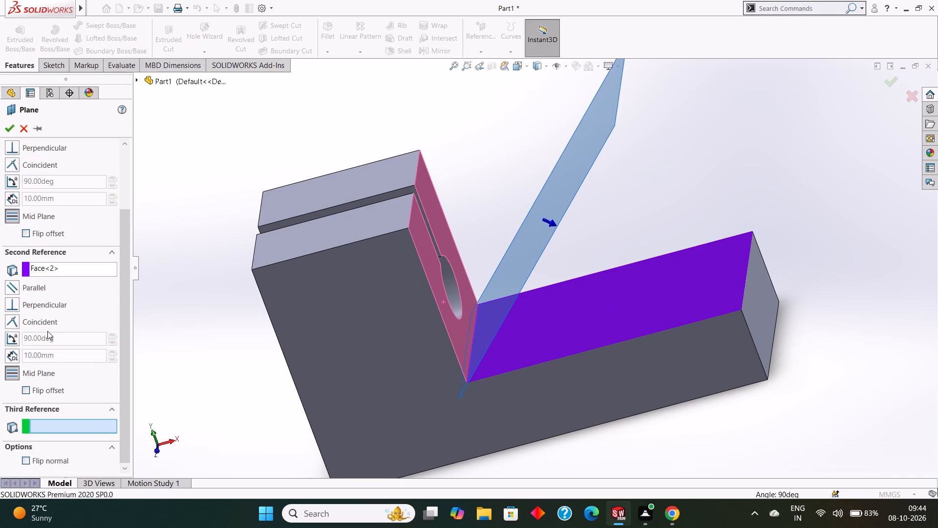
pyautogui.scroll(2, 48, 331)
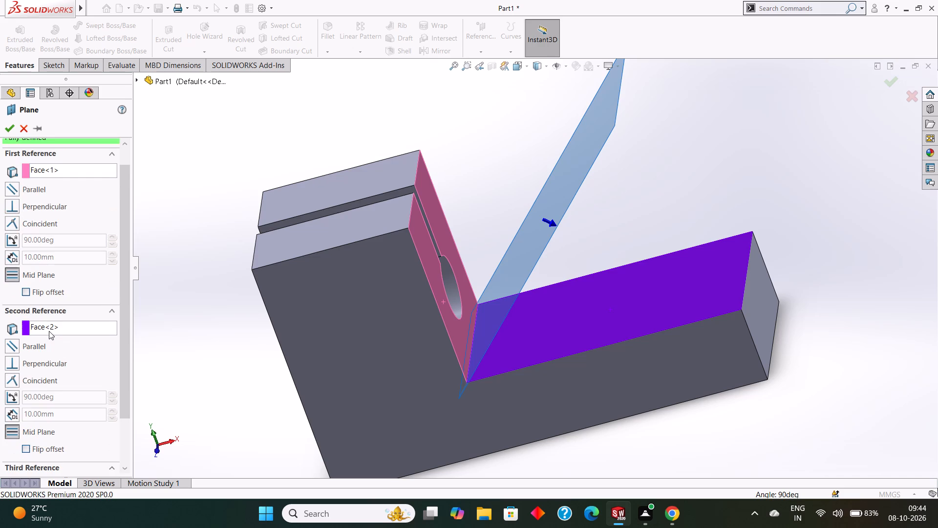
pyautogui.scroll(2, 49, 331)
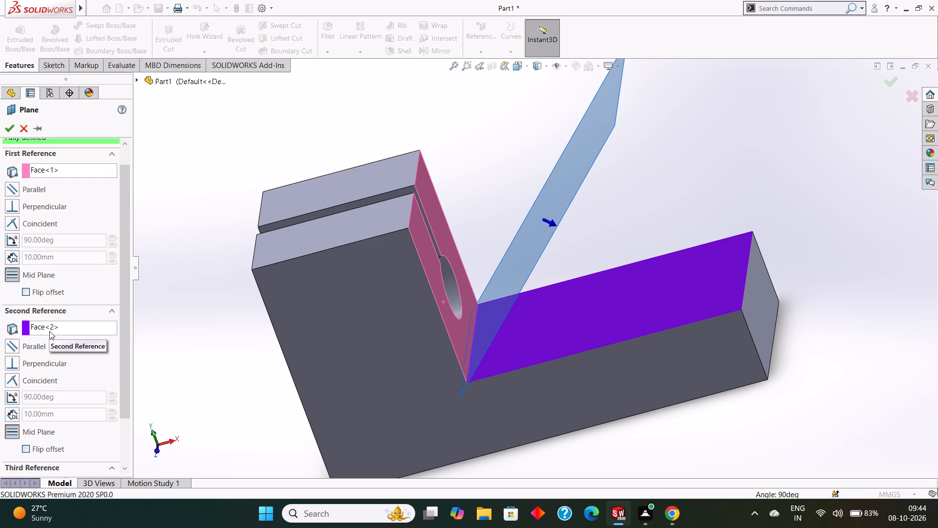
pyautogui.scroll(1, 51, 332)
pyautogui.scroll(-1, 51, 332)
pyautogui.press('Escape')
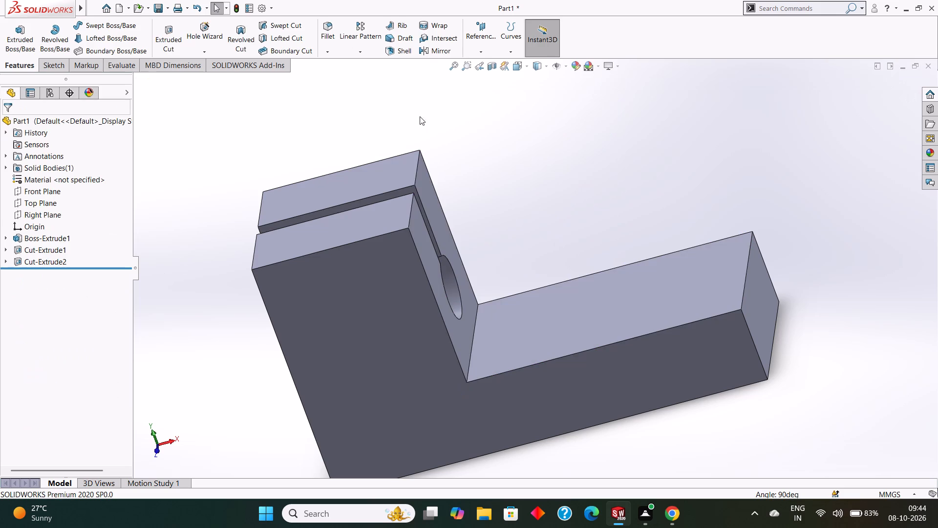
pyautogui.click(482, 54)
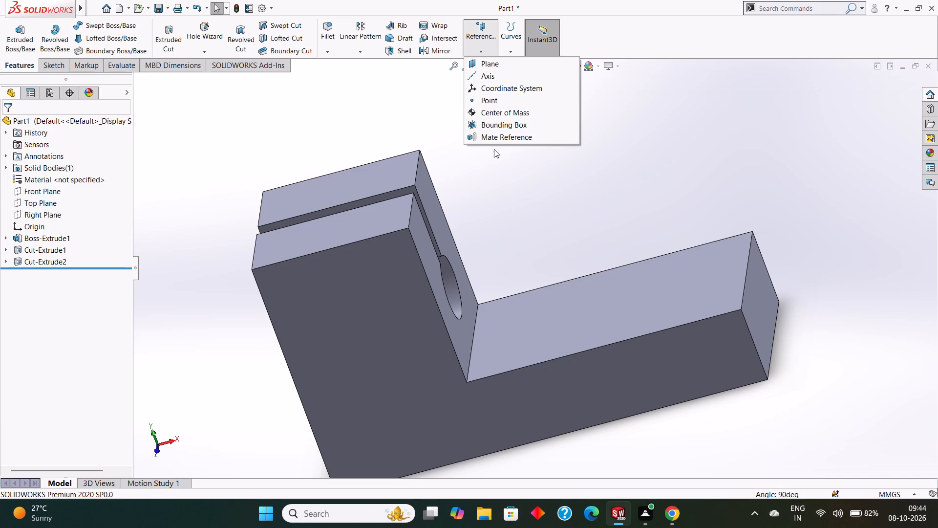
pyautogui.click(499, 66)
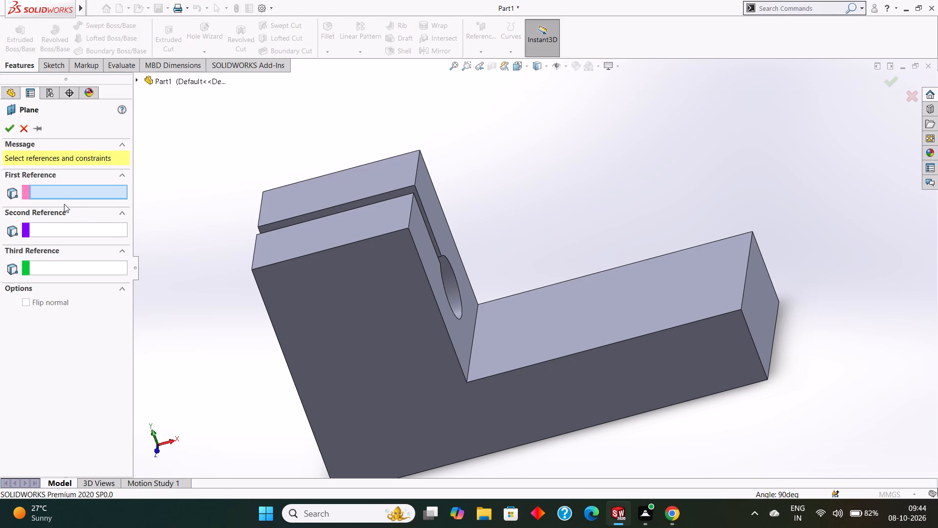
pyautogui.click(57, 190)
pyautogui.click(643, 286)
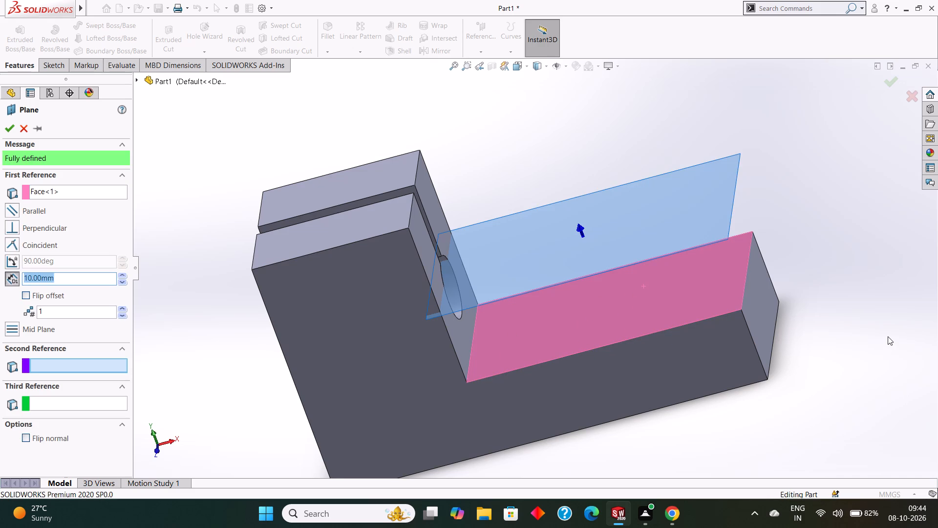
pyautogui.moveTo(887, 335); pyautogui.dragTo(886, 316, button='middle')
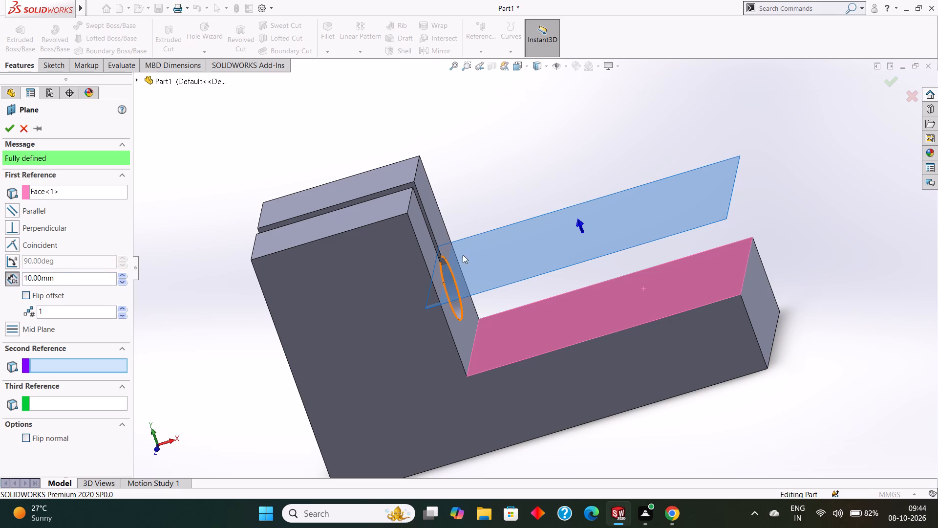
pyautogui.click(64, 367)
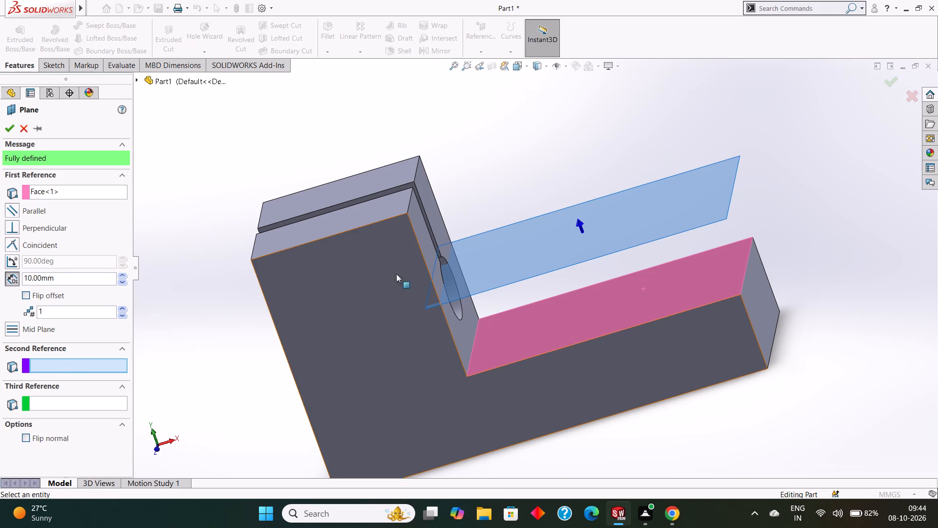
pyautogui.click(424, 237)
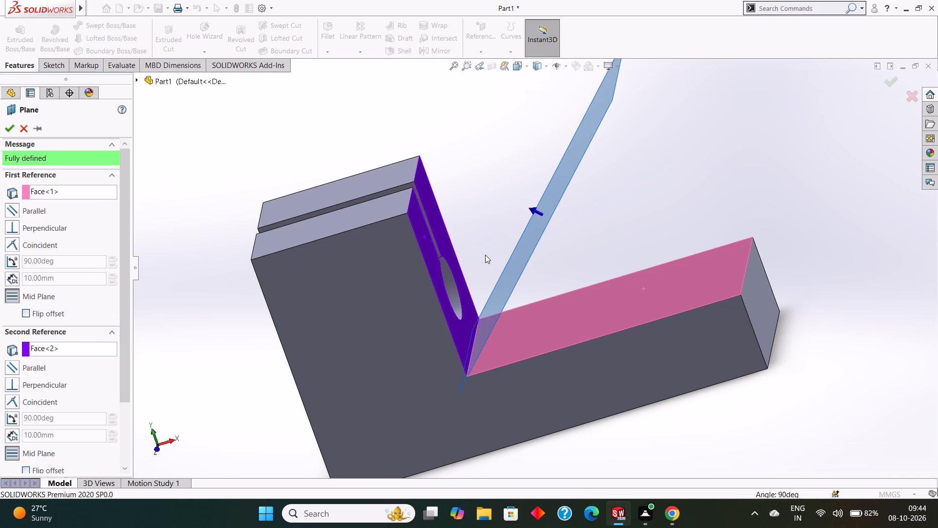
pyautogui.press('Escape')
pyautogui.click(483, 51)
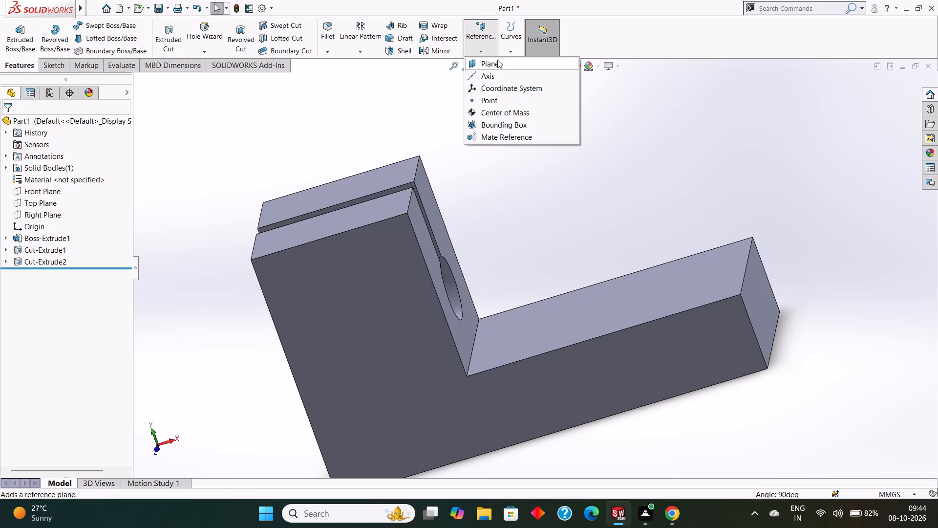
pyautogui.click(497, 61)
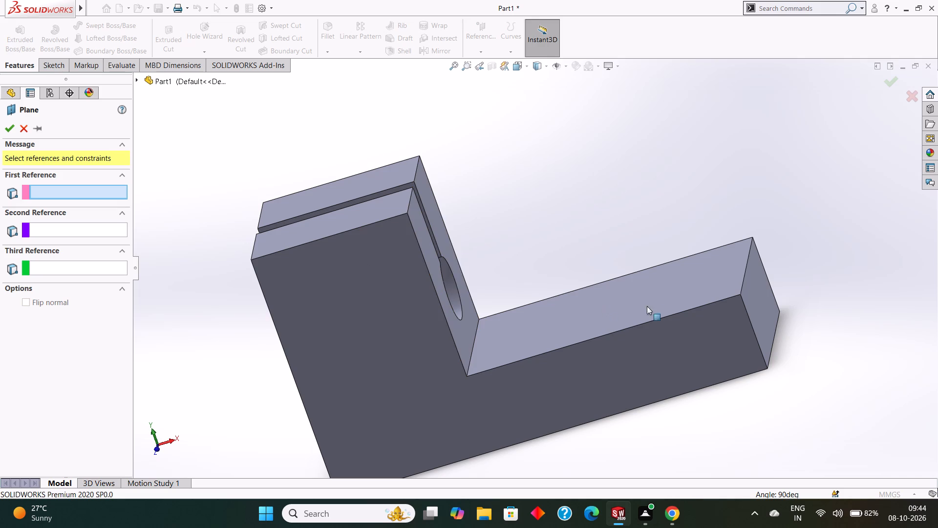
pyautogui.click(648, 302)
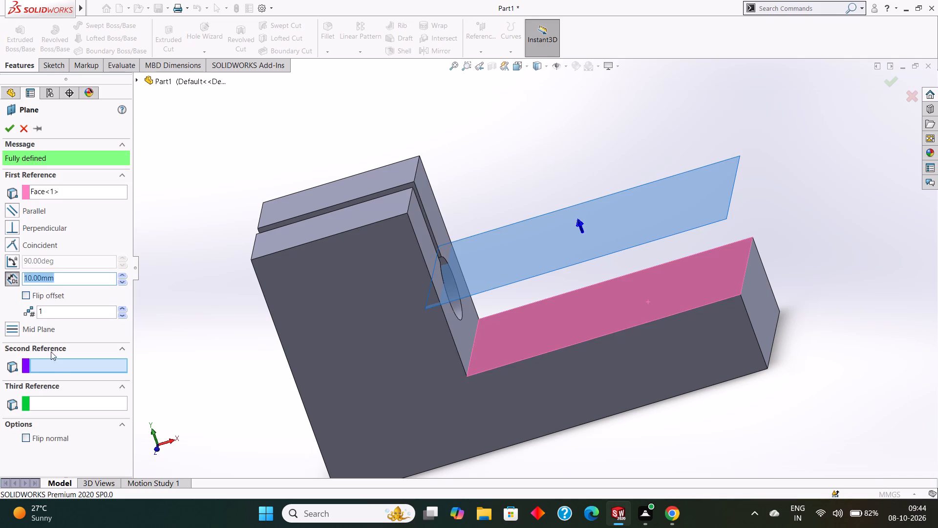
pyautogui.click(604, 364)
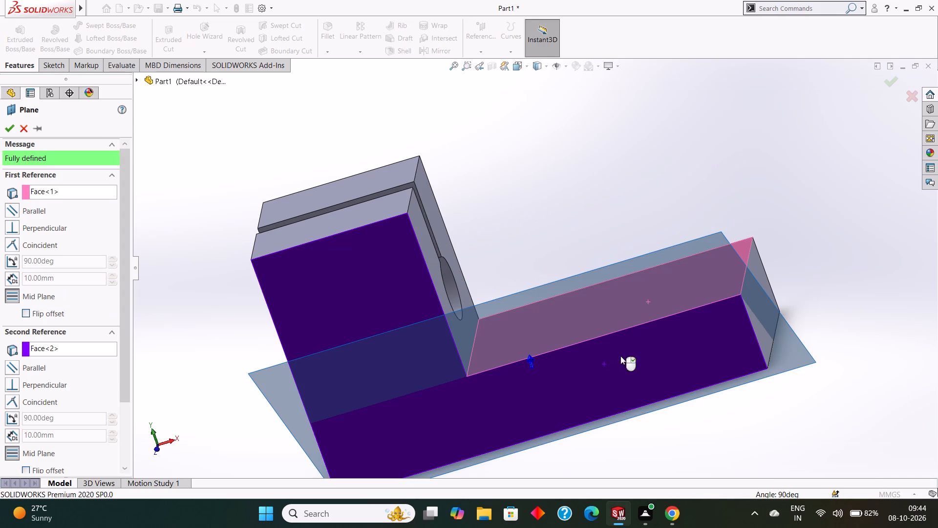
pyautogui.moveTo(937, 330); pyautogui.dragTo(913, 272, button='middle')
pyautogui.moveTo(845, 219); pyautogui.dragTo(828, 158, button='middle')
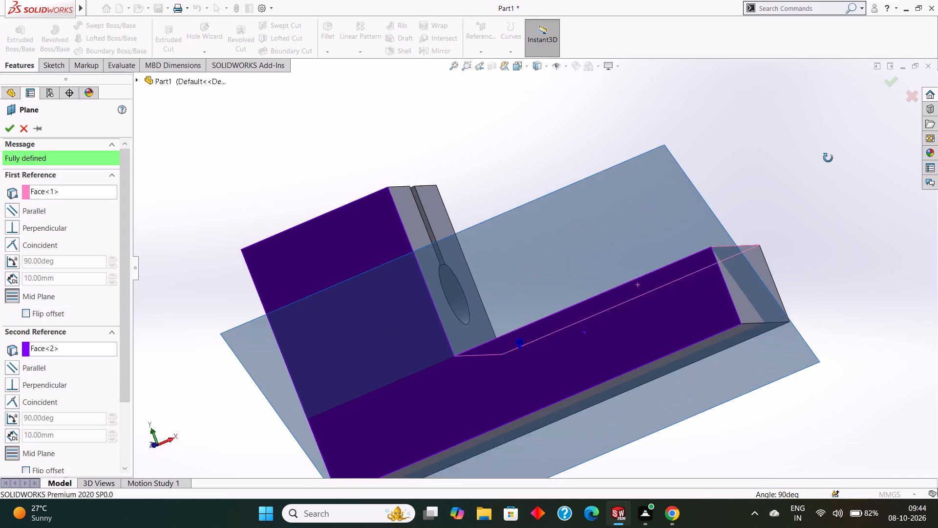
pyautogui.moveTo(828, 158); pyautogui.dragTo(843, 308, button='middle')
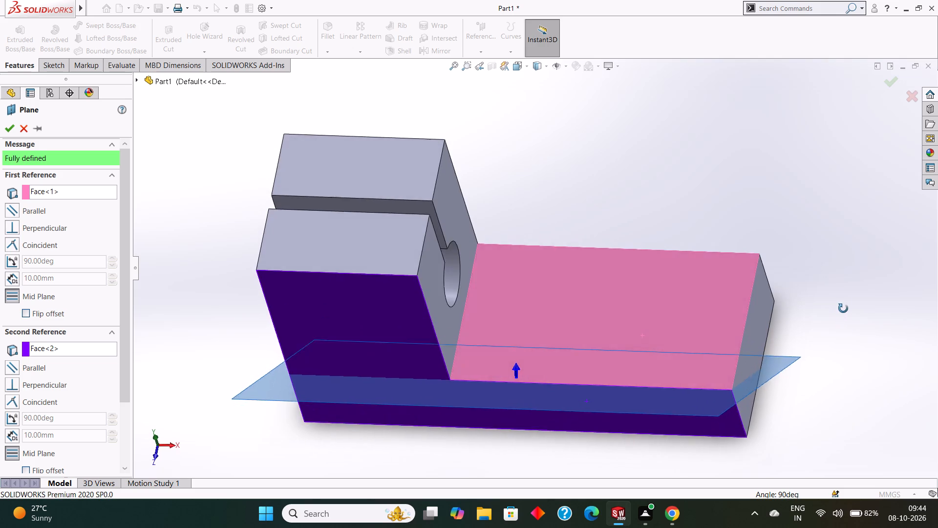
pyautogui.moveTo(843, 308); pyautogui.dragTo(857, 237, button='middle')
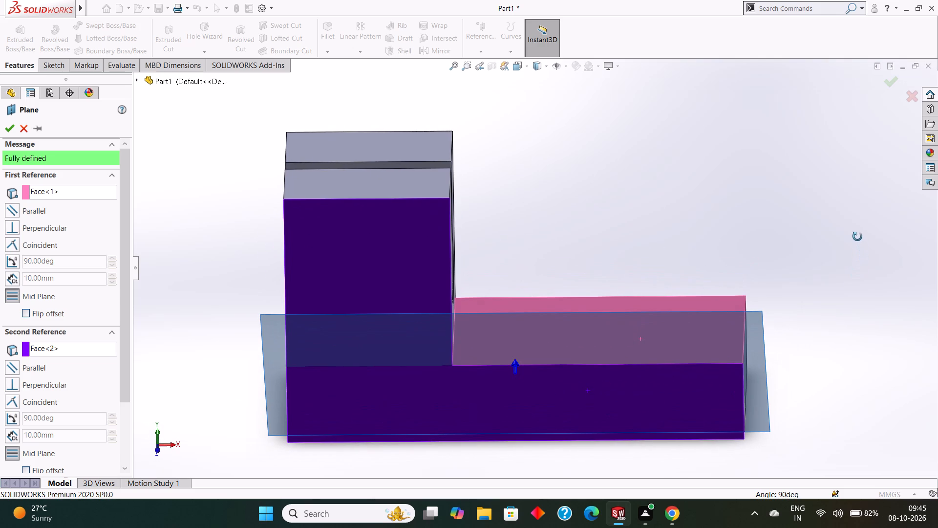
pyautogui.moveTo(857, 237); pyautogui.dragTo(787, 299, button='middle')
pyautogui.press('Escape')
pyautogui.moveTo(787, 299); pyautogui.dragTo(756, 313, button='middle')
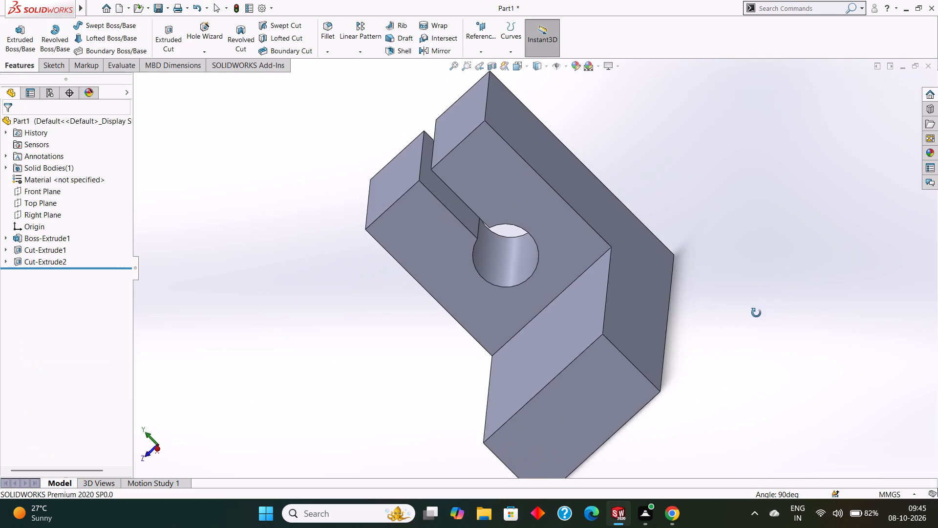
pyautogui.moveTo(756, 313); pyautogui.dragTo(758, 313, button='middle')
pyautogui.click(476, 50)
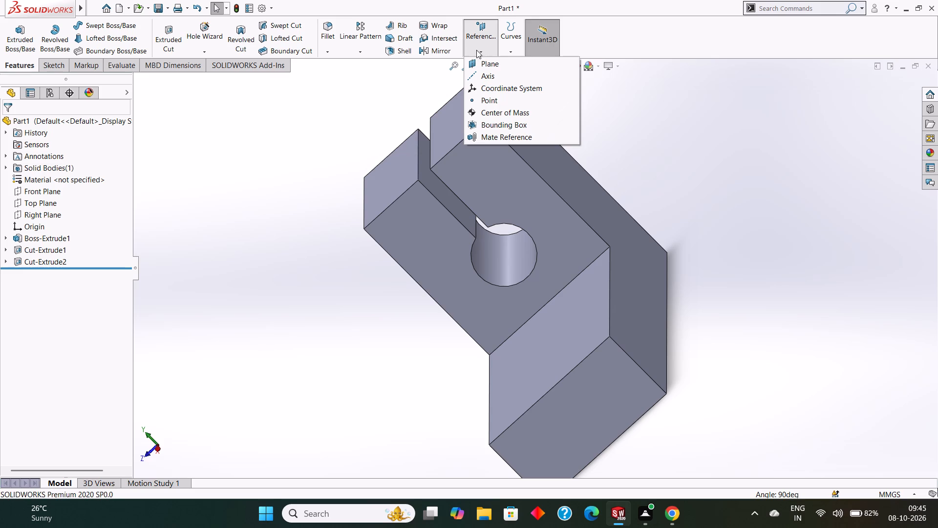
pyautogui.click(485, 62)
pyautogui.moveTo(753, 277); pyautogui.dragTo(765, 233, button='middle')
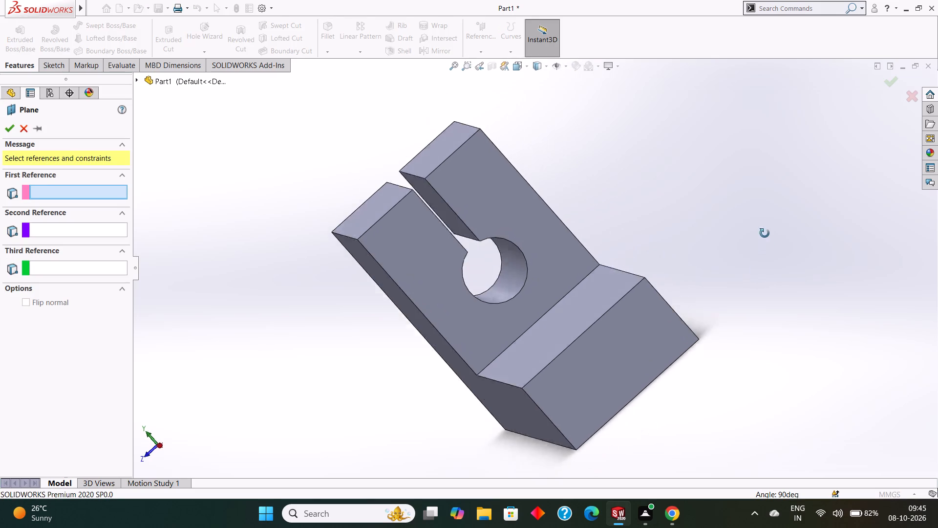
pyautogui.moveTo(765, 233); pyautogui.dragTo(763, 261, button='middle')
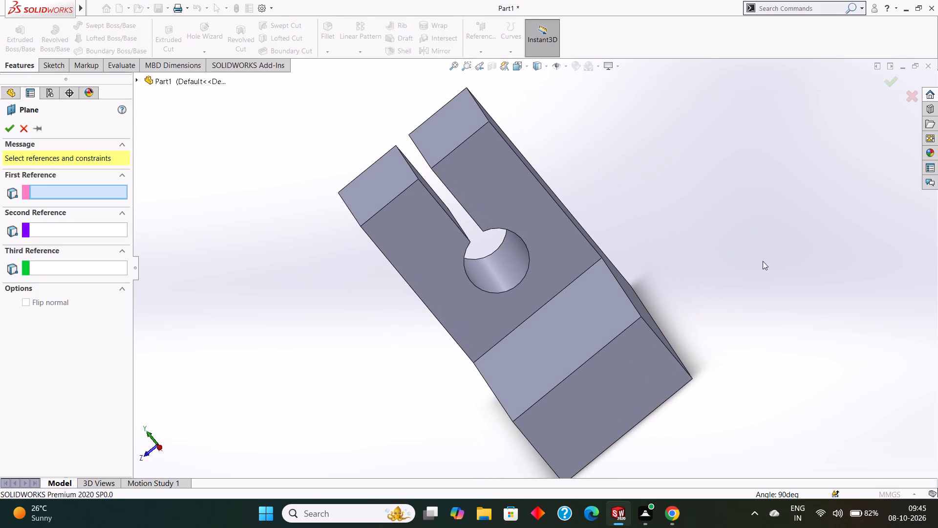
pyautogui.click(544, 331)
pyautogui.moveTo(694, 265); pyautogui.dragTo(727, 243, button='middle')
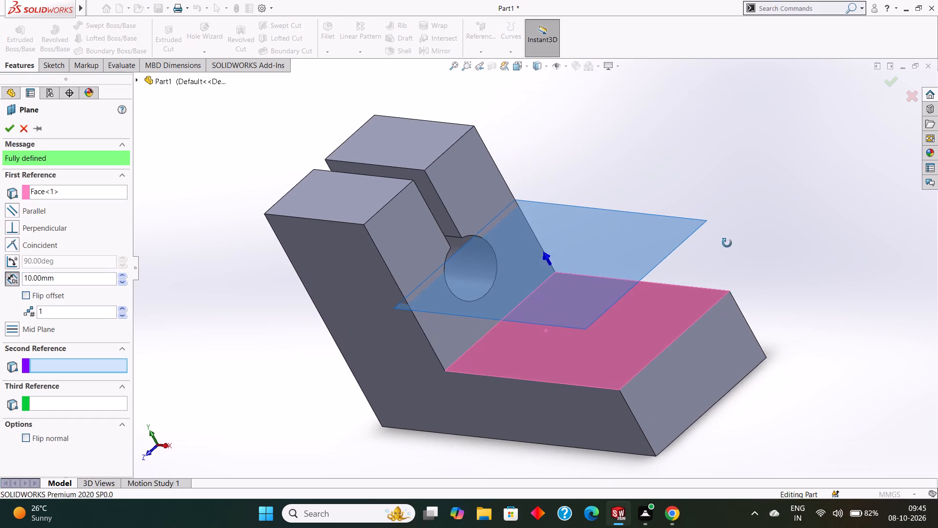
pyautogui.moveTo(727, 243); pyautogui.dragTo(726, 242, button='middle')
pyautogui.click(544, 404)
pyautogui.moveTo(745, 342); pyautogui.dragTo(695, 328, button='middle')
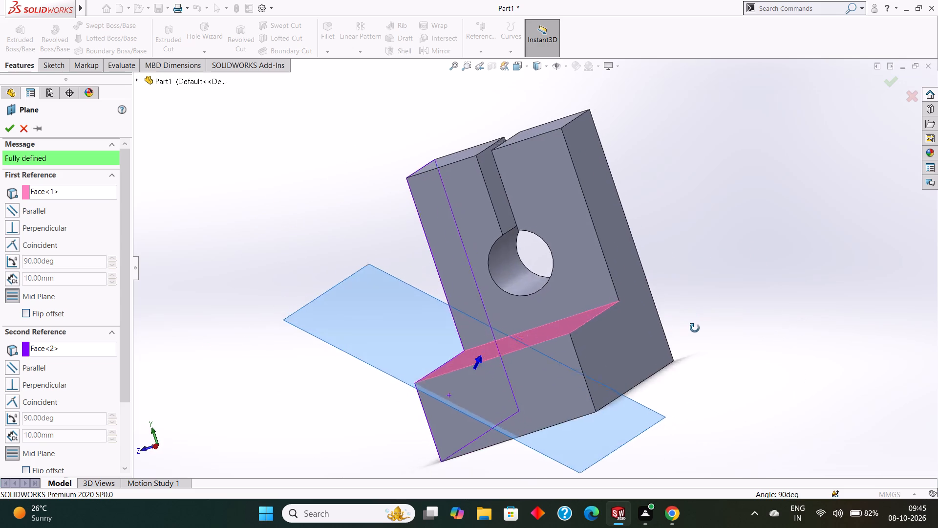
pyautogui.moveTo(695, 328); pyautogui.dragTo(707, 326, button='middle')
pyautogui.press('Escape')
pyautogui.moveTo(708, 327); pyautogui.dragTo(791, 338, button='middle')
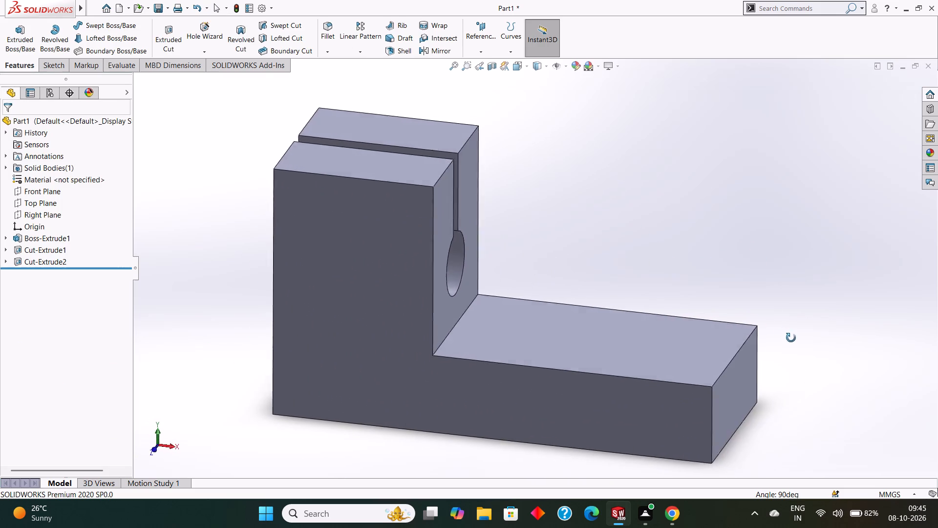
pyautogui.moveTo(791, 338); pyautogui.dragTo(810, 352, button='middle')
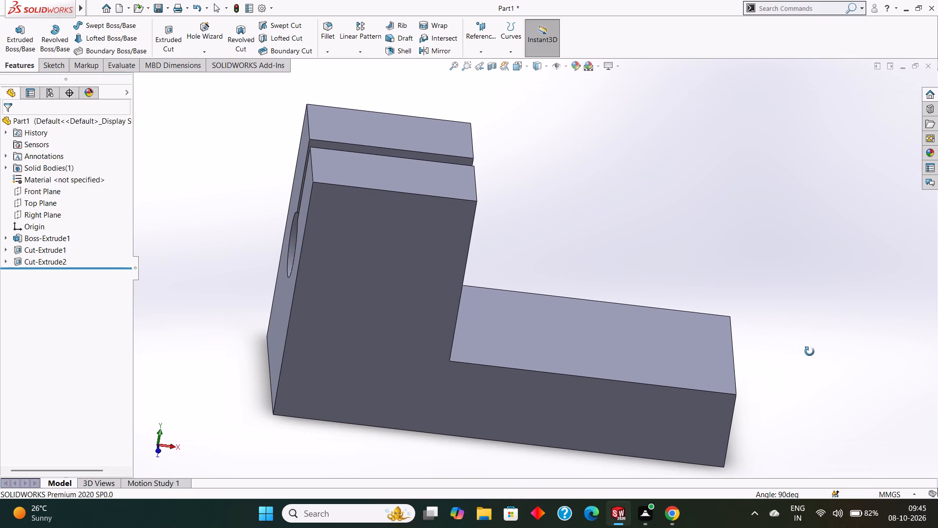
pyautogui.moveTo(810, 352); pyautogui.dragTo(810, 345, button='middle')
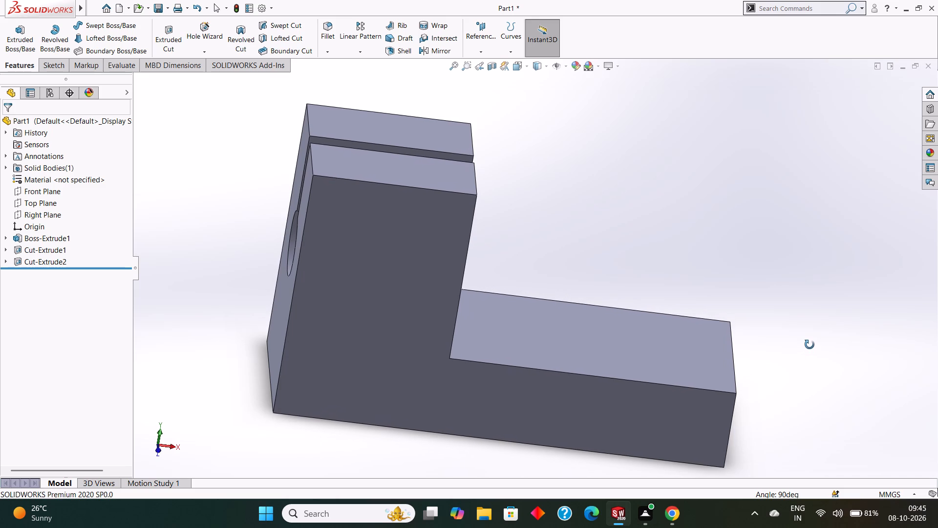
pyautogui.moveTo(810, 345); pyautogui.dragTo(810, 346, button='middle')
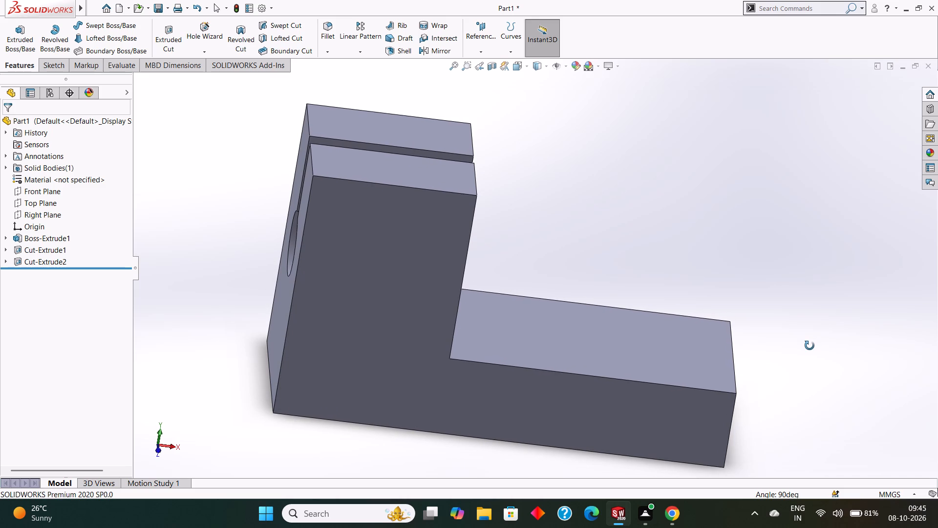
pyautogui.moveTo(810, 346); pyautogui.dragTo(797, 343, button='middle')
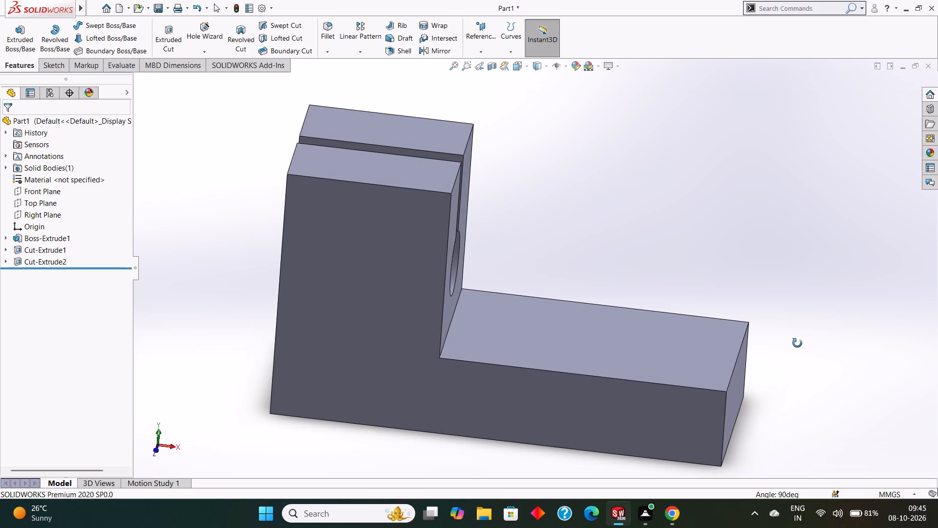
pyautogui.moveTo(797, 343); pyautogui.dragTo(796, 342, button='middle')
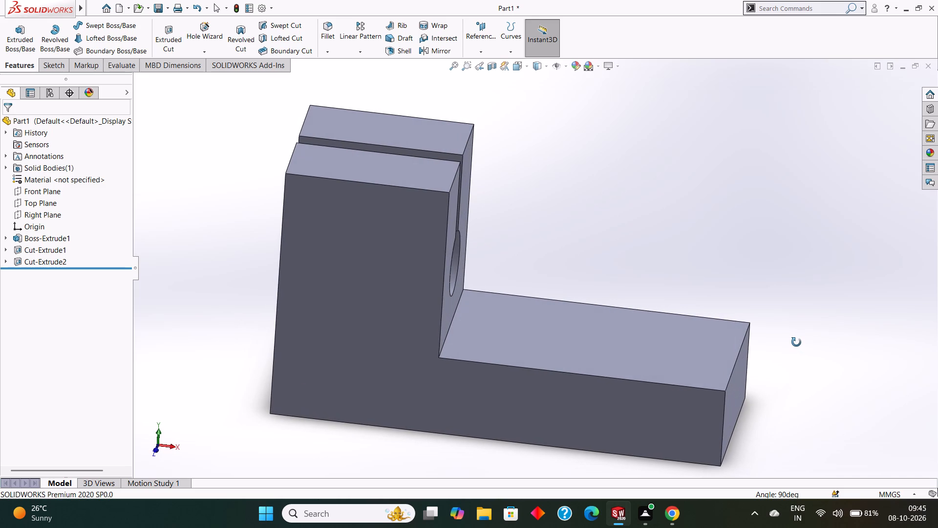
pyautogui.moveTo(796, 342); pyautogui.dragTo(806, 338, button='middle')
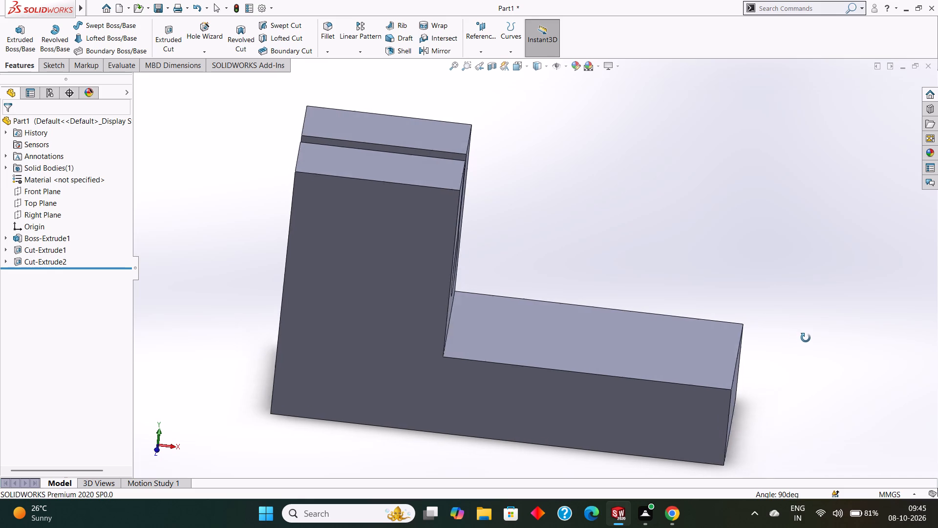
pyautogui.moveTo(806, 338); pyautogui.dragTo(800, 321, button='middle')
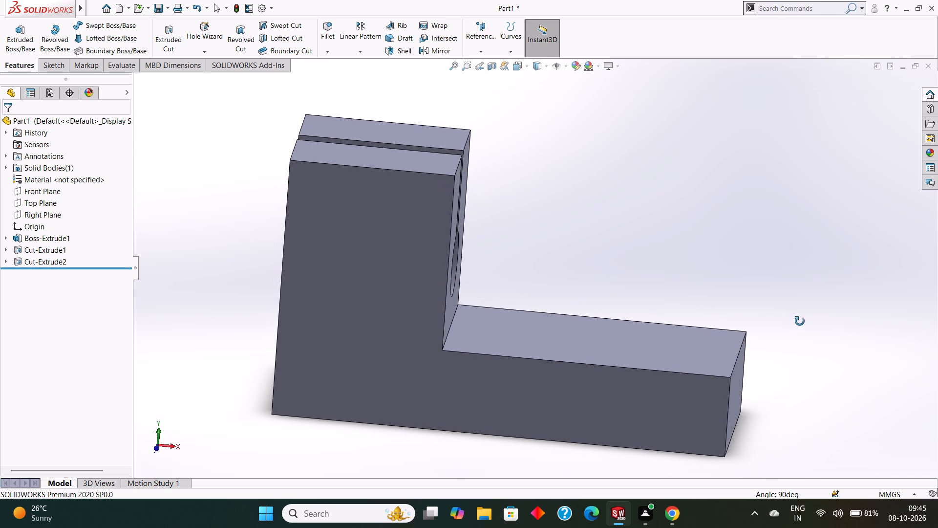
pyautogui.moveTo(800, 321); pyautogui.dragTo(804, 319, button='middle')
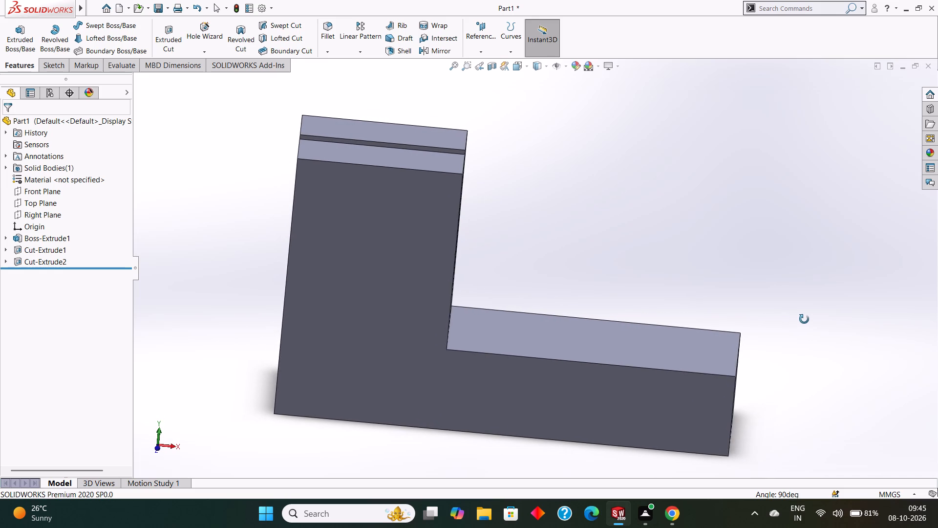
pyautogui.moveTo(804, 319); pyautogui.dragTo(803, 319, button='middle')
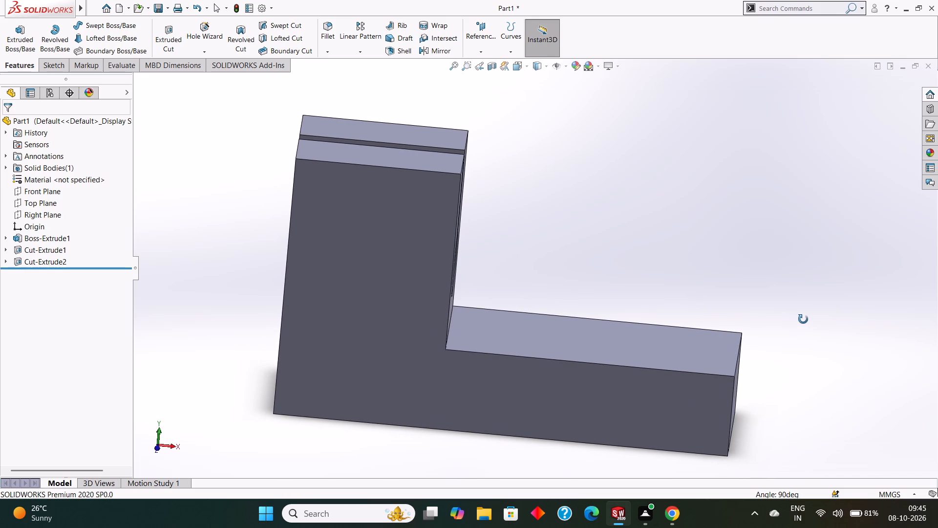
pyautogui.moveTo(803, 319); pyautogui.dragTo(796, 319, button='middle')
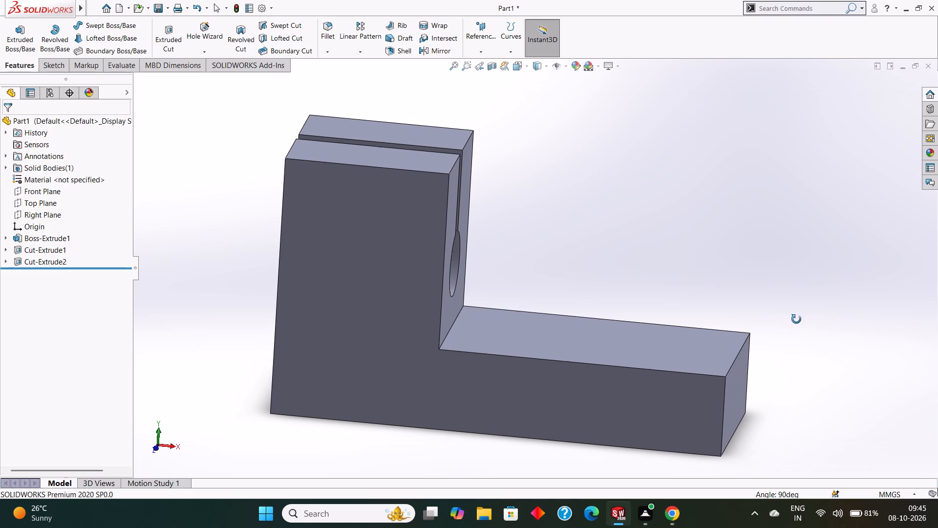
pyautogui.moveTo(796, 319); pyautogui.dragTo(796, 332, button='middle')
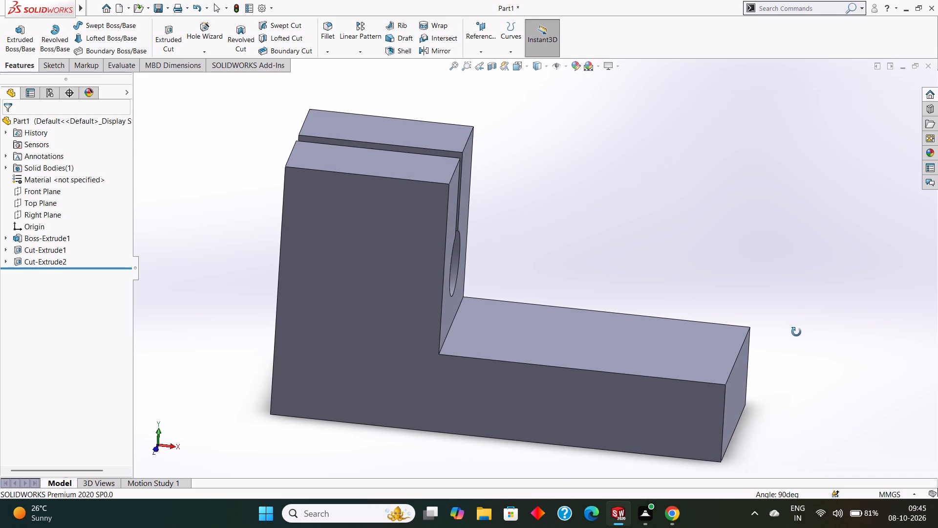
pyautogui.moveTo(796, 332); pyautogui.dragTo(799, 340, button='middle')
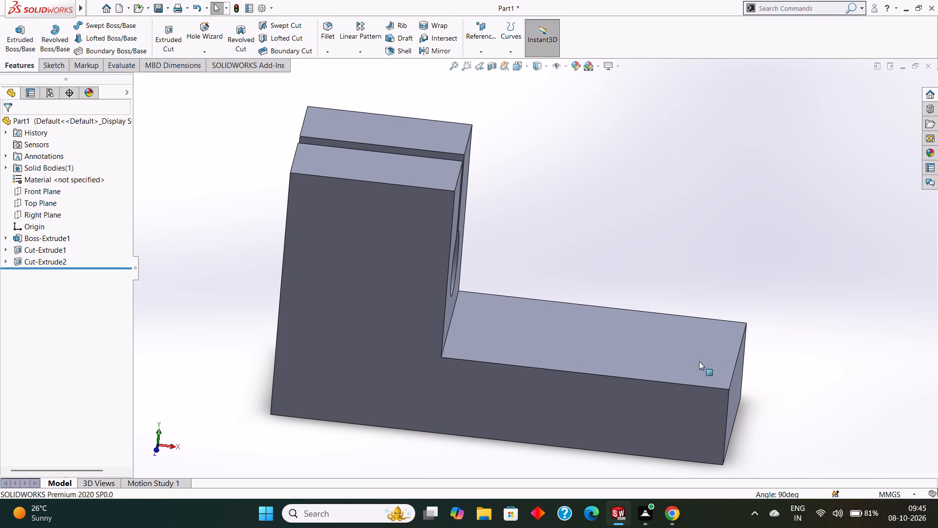
# Sketch a circle of 6 mm radius on the foot's top face, centred at about X 43.3, Y -11.8 mm.
pyautogui.click(646, 351)
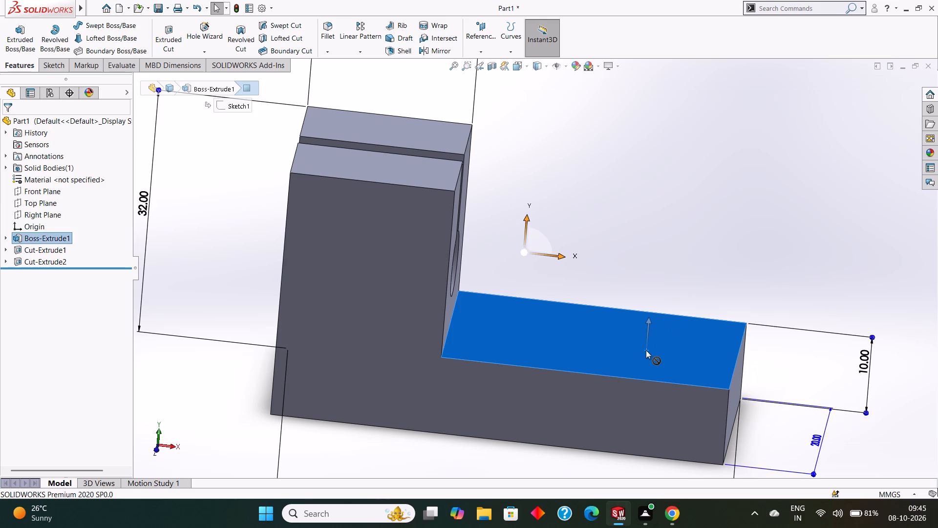
pyautogui.hotkey('ctrl', '8')
pyautogui.rightClick(630, 279)
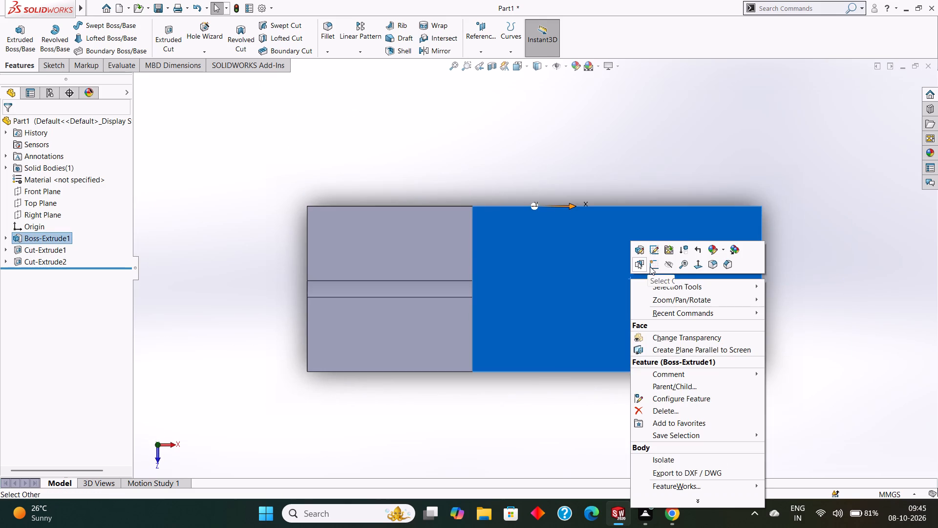
pyautogui.click(655, 265)
pyautogui.press('Escape')
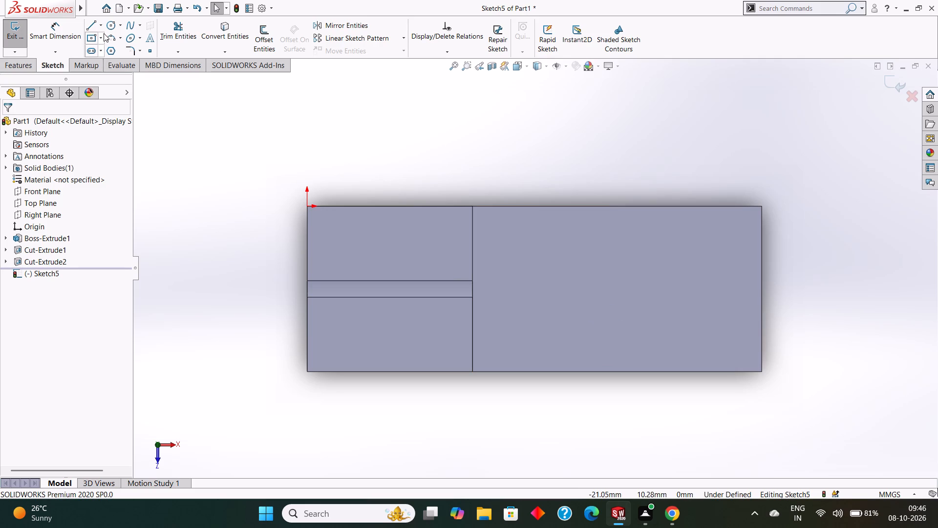
pyautogui.click(114, 25)
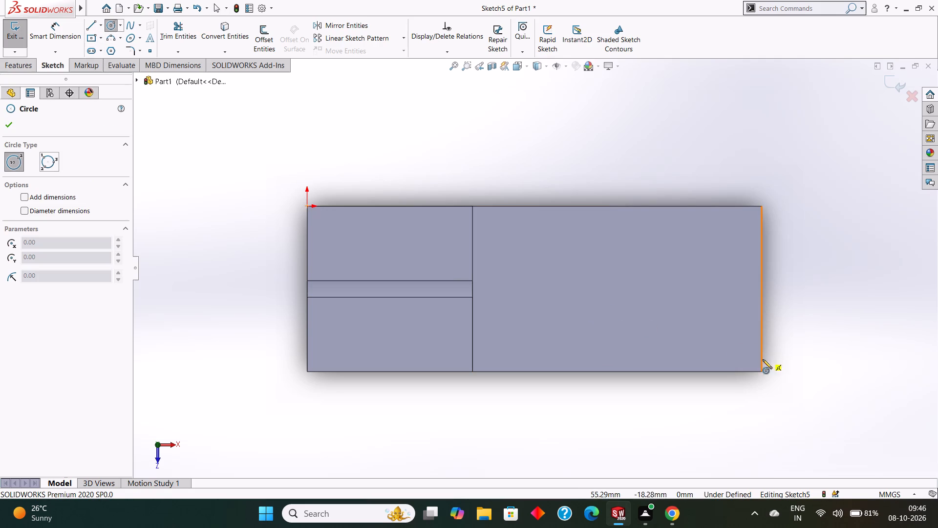
pyautogui.click(665, 304)
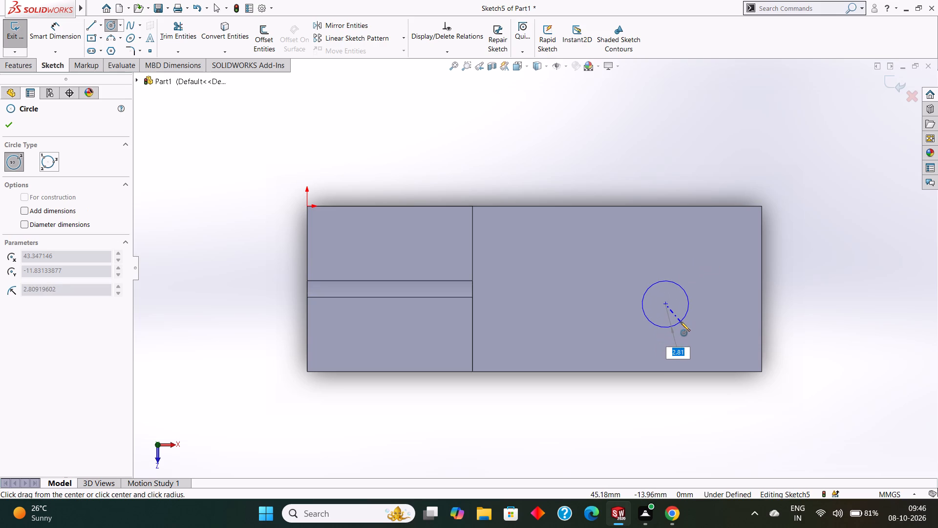
pyautogui.press('6')
pyautogui.press('Return')
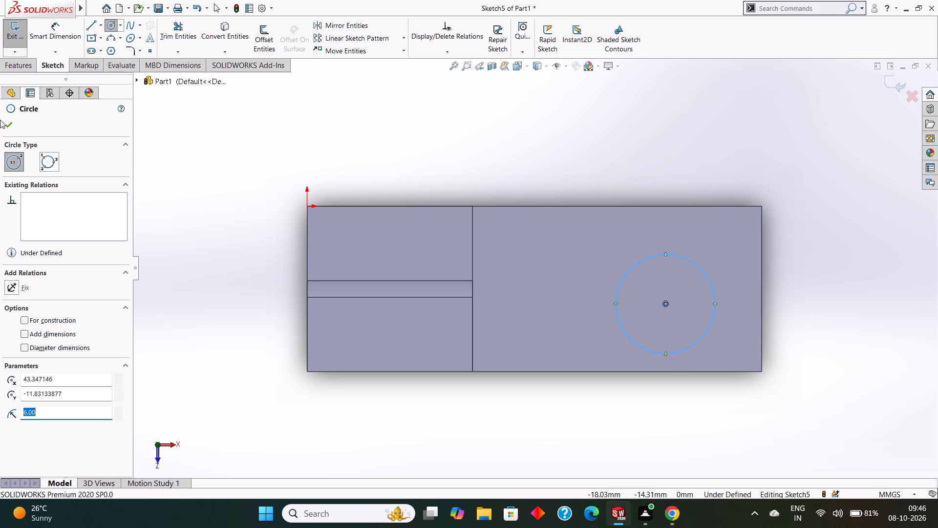
pyautogui.click(5, 122)
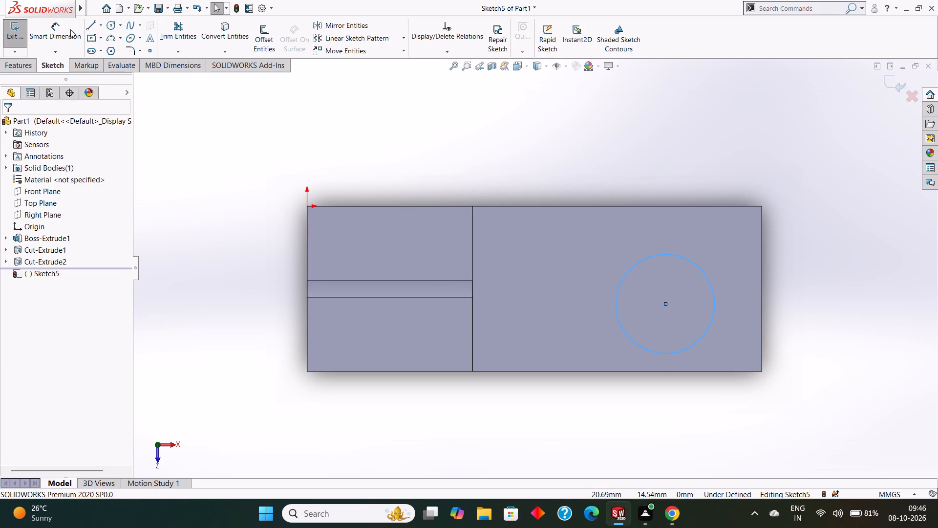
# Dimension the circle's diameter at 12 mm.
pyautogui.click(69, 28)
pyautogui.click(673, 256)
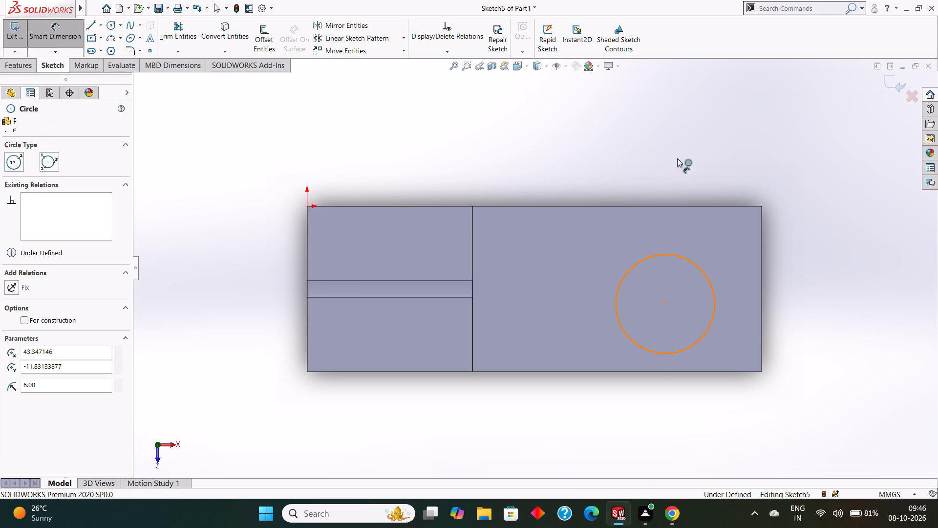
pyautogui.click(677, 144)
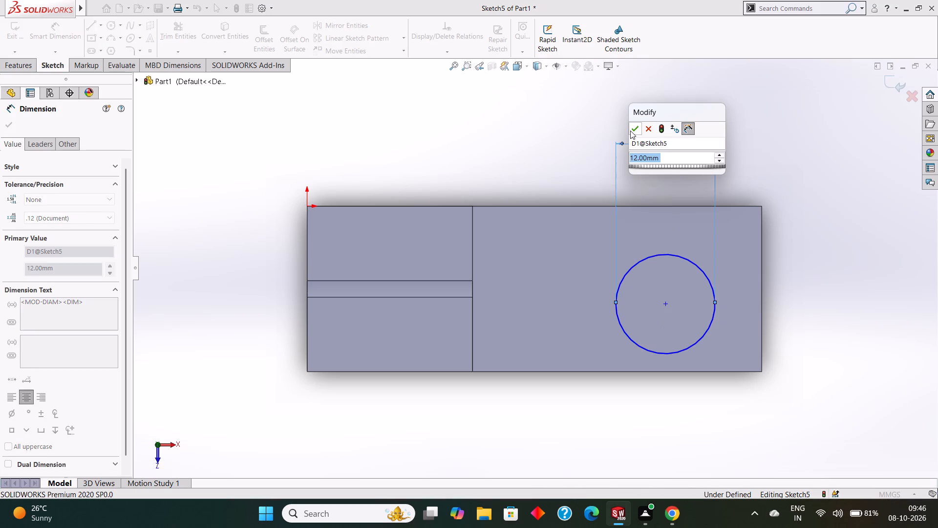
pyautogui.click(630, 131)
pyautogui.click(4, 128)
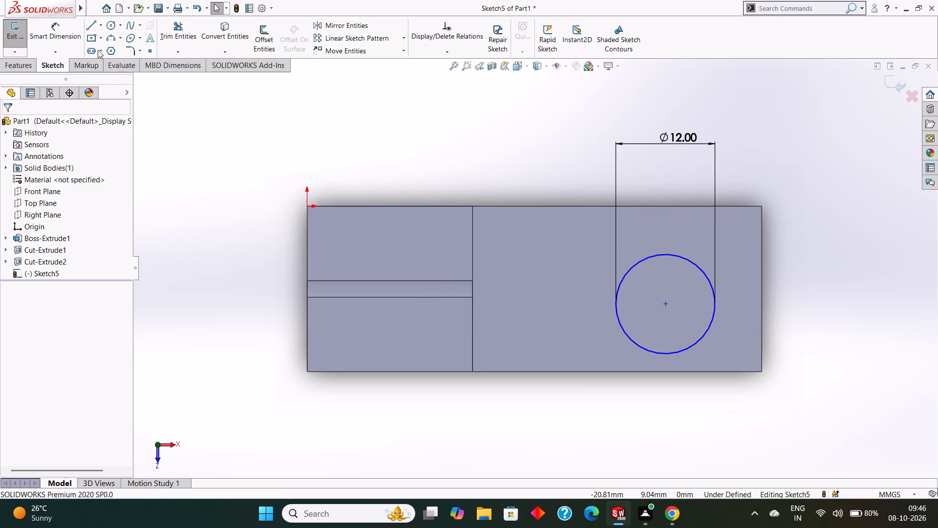
# Sketch three connected lines from one side of the circle to the foot's front edge, about 12 mm along it, and back to the circle's opposite side.
pyautogui.click(67, 30)
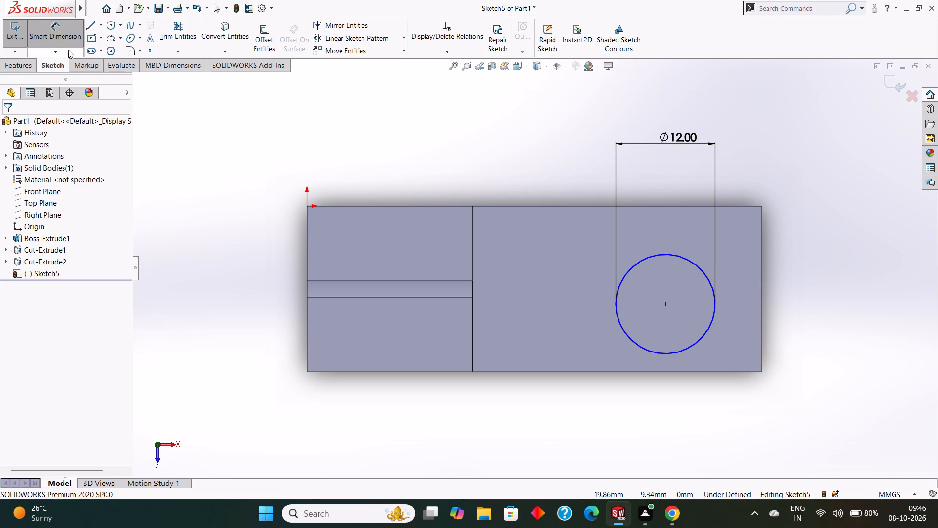
pyautogui.click(63, 36)
pyautogui.click(93, 24)
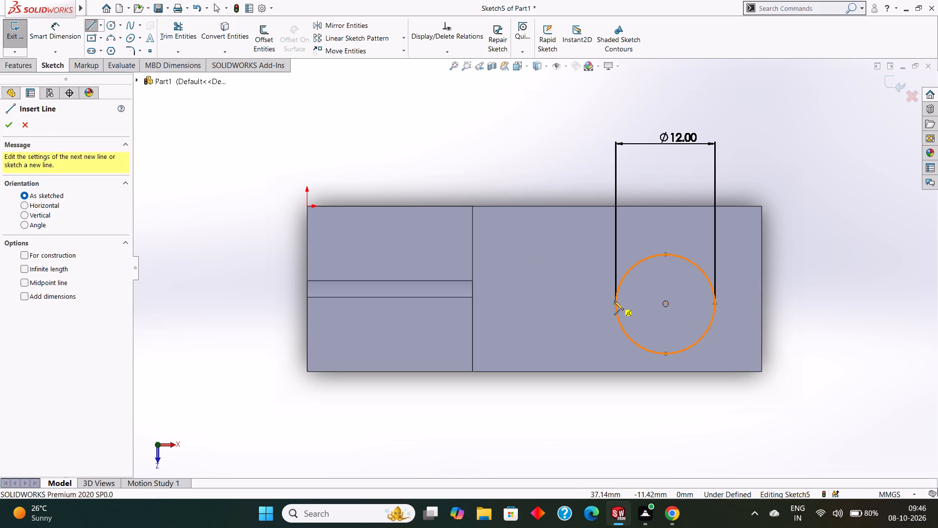
pyautogui.click(614, 301)
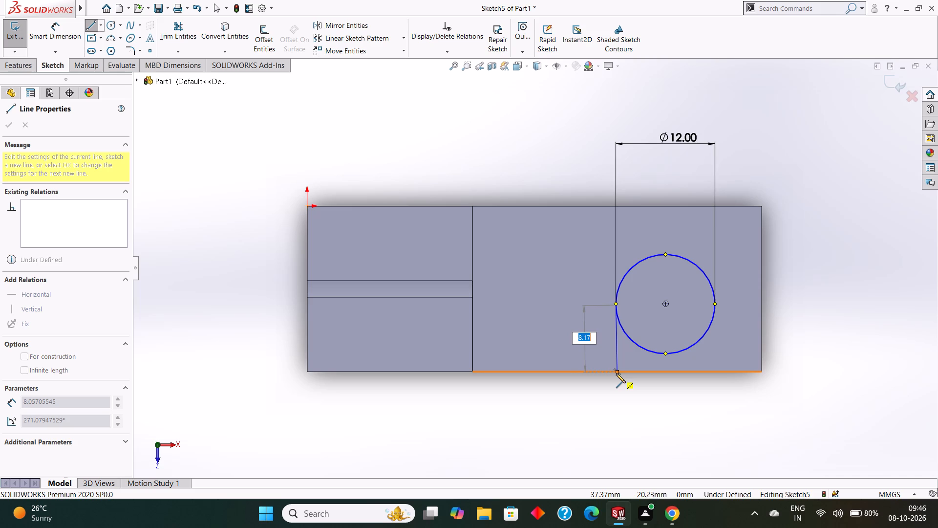
pyautogui.click(616, 373)
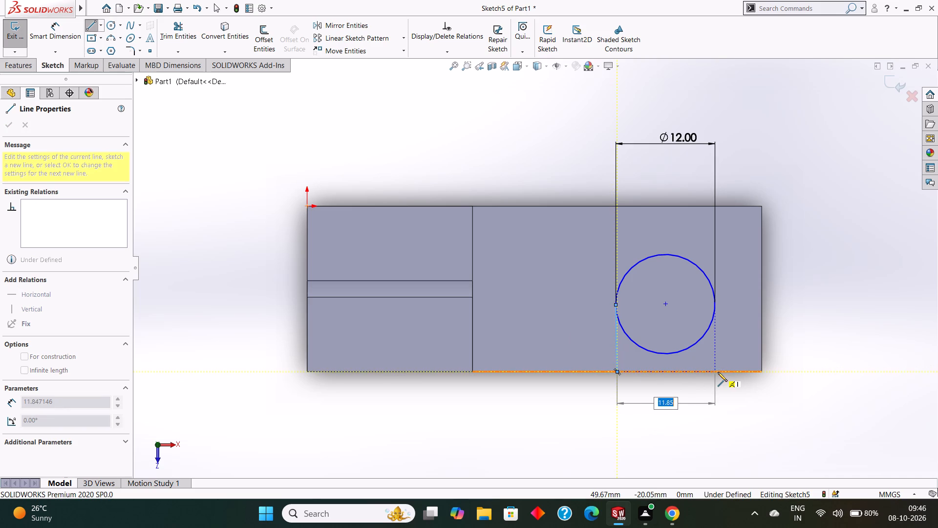
pyautogui.click(715, 371)
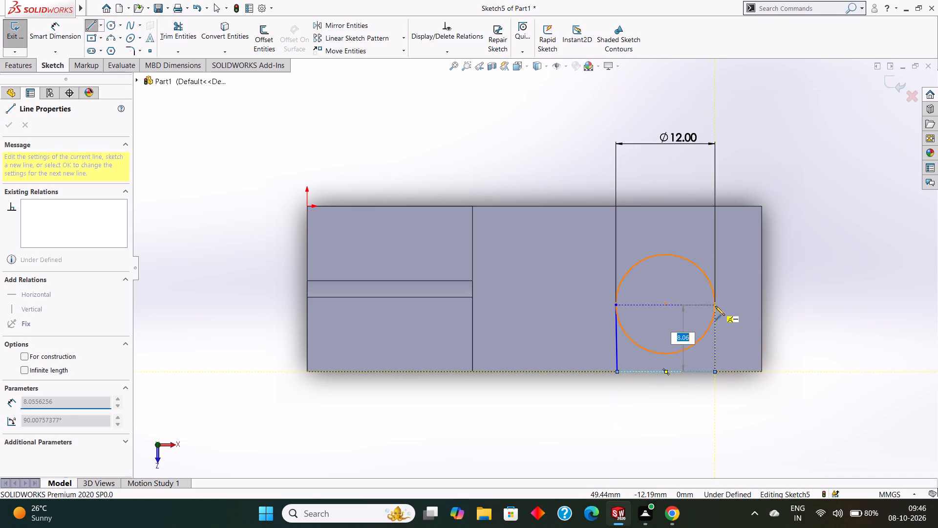
pyautogui.click(715, 304)
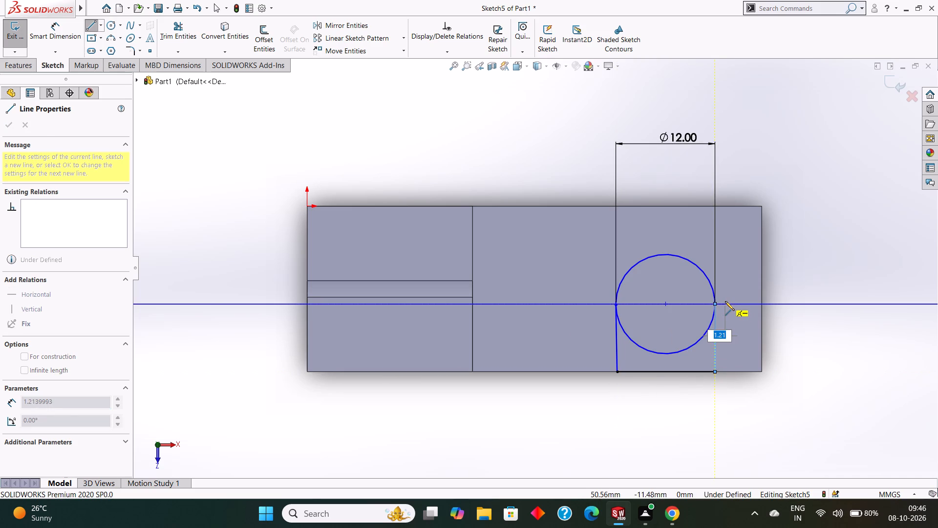
pyautogui.press('Escape')
pyautogui.press('Escape')
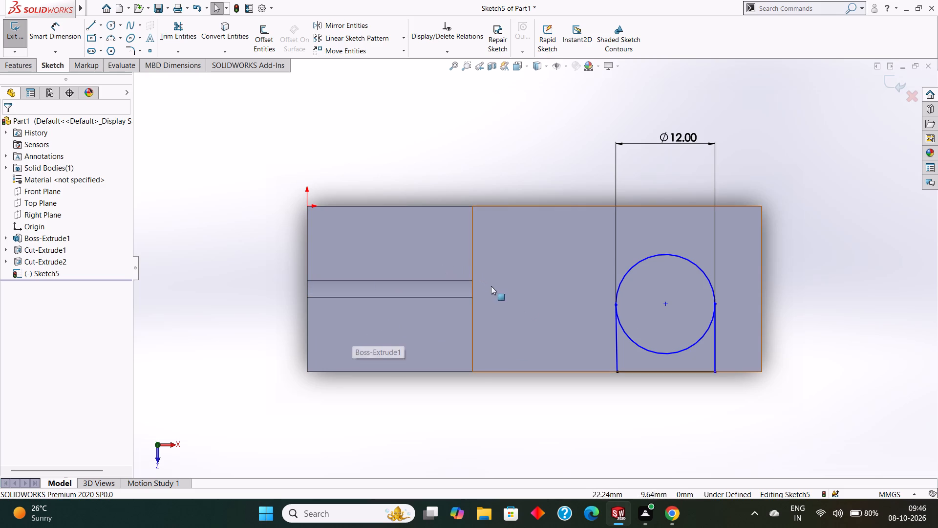
# Trim away the circle's lower half between the two side lines using Trim to closest, leaving an arch-shaped profile.
pyautogui.click(174, 28)
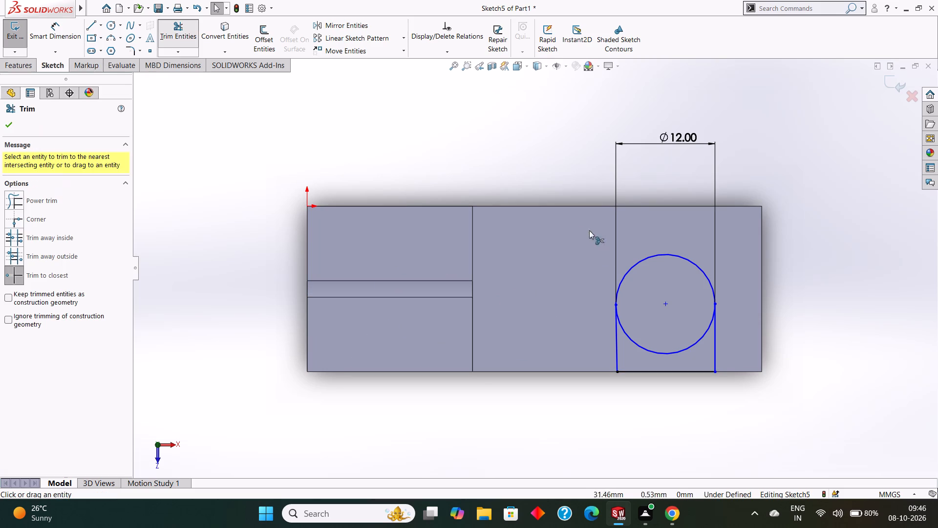
pyautogui.click(648, 350)
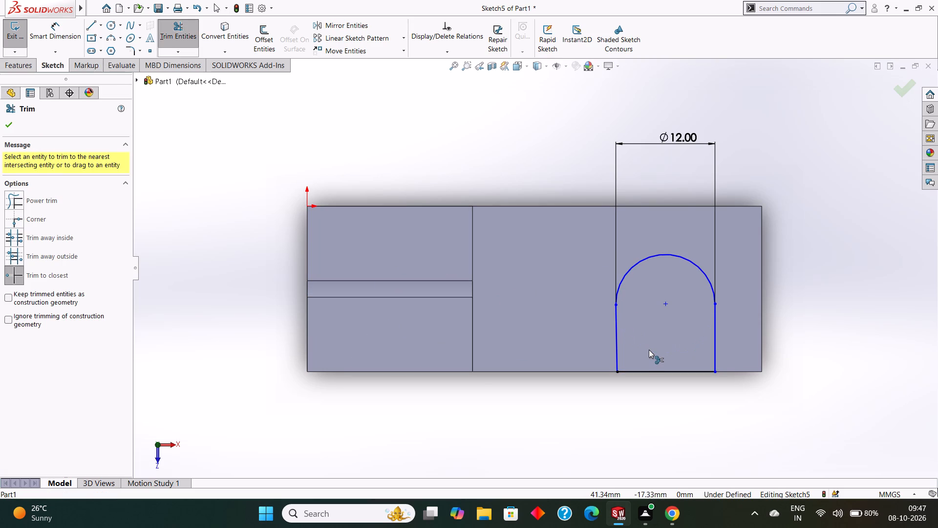
pyautogui.press('Escape')
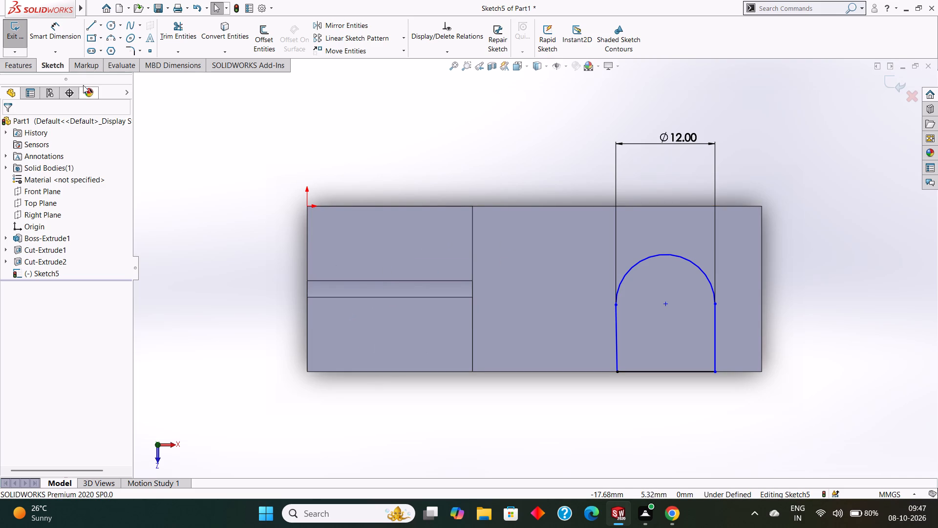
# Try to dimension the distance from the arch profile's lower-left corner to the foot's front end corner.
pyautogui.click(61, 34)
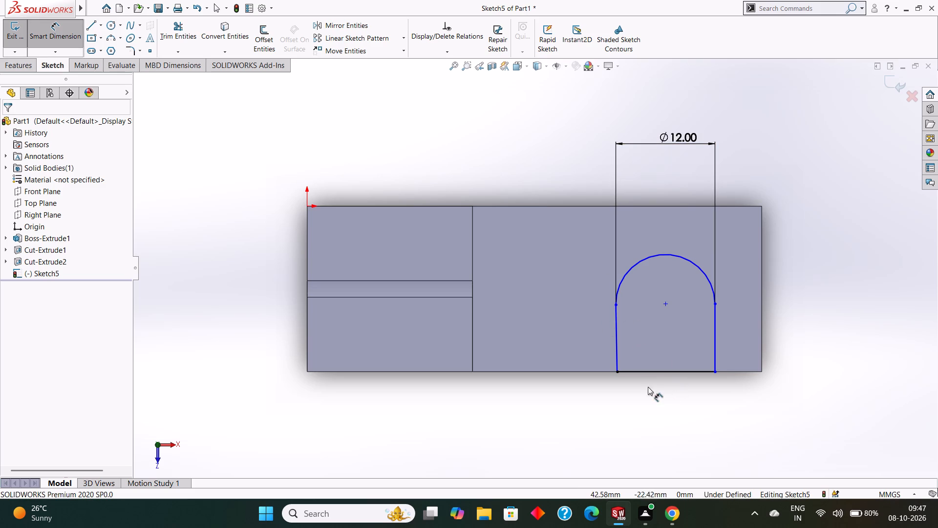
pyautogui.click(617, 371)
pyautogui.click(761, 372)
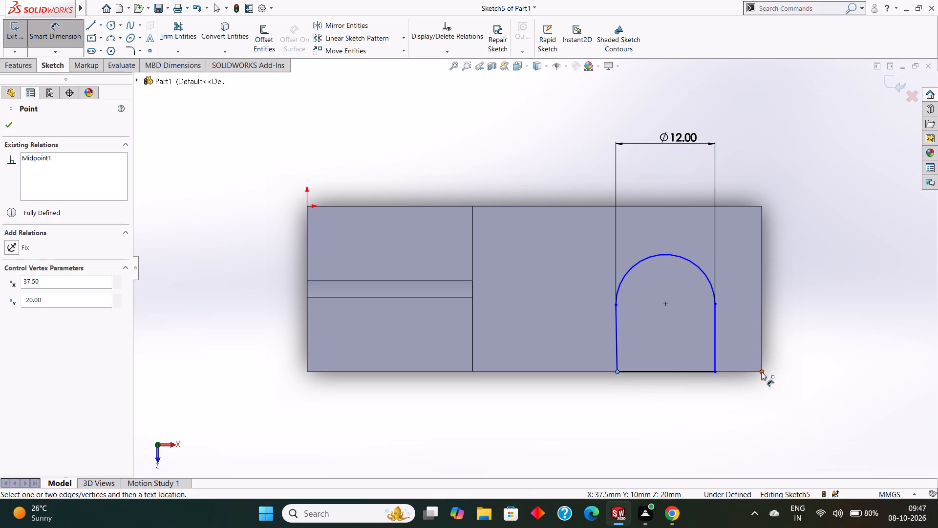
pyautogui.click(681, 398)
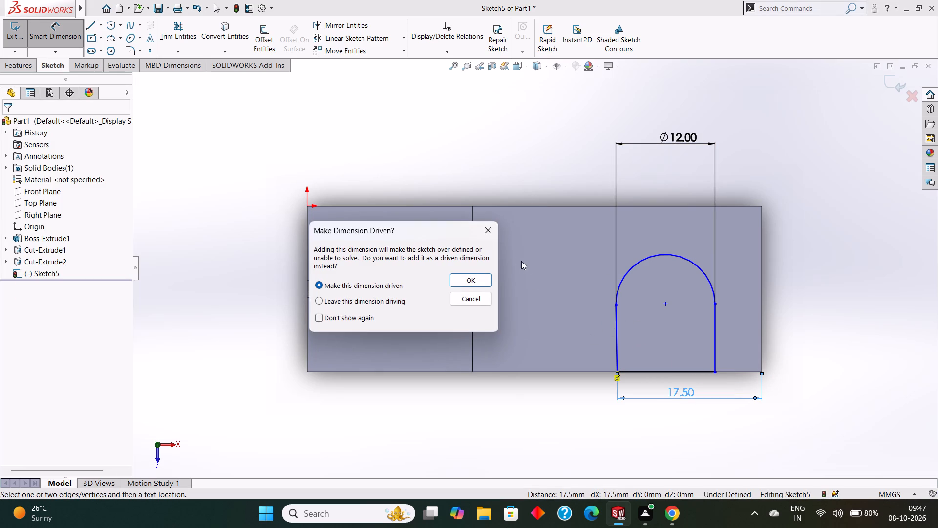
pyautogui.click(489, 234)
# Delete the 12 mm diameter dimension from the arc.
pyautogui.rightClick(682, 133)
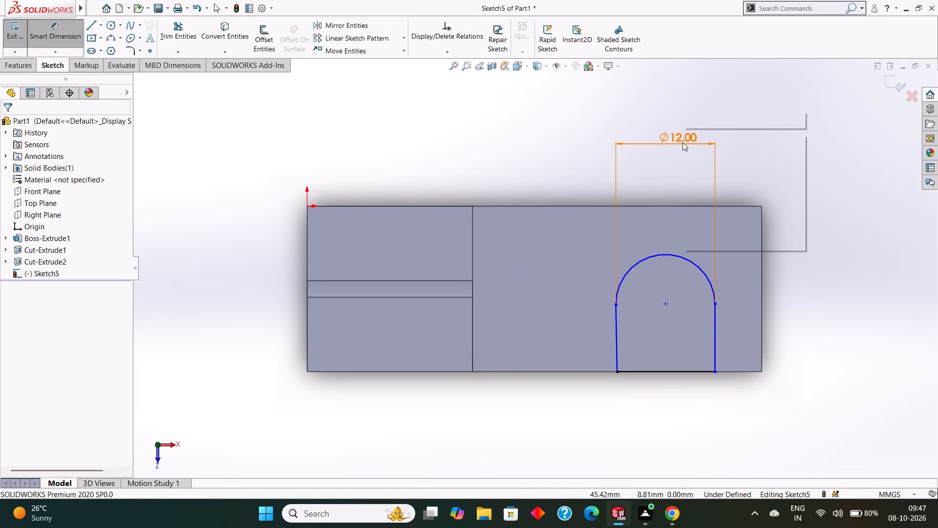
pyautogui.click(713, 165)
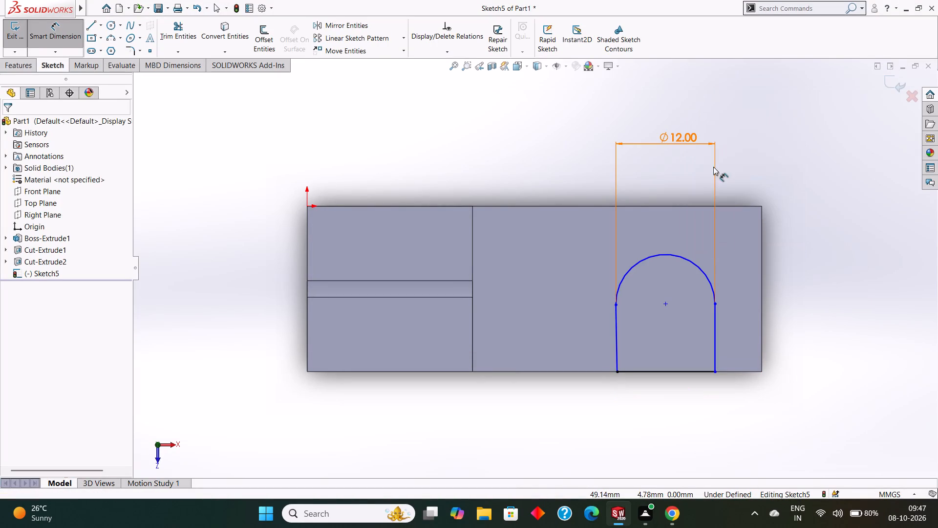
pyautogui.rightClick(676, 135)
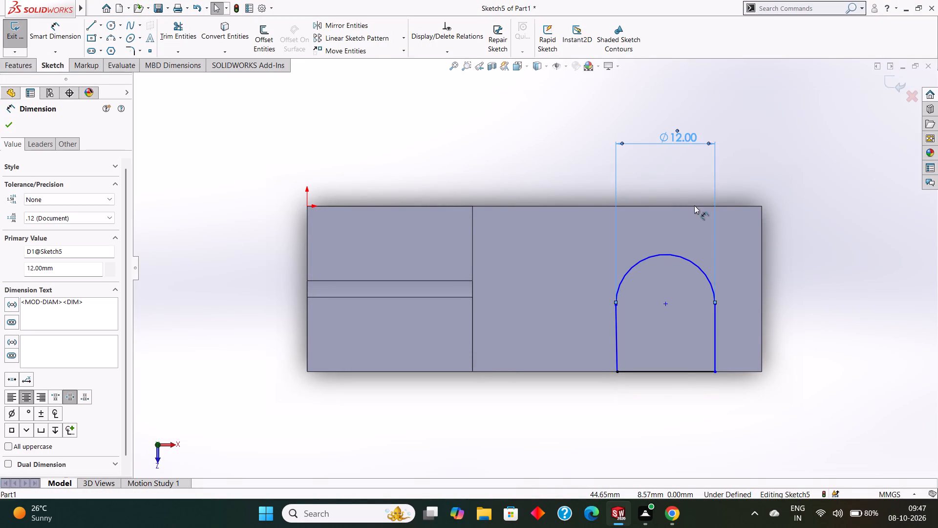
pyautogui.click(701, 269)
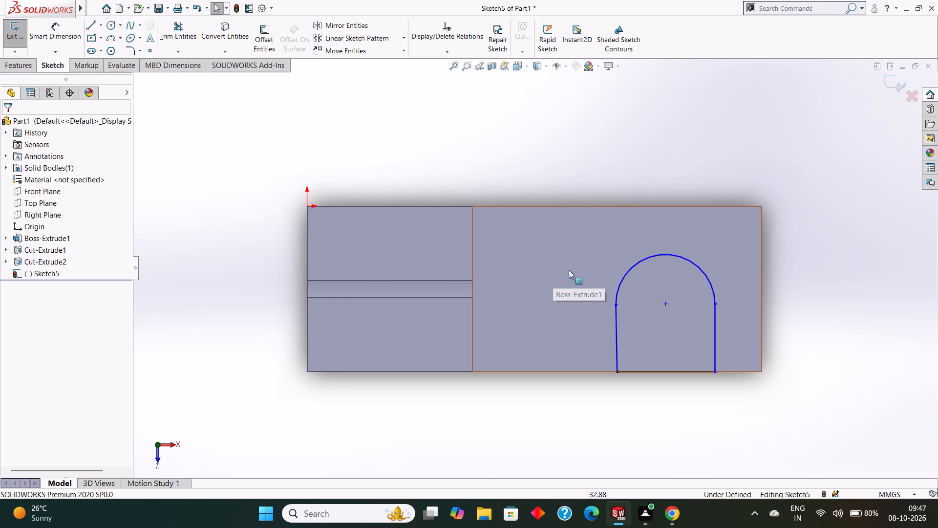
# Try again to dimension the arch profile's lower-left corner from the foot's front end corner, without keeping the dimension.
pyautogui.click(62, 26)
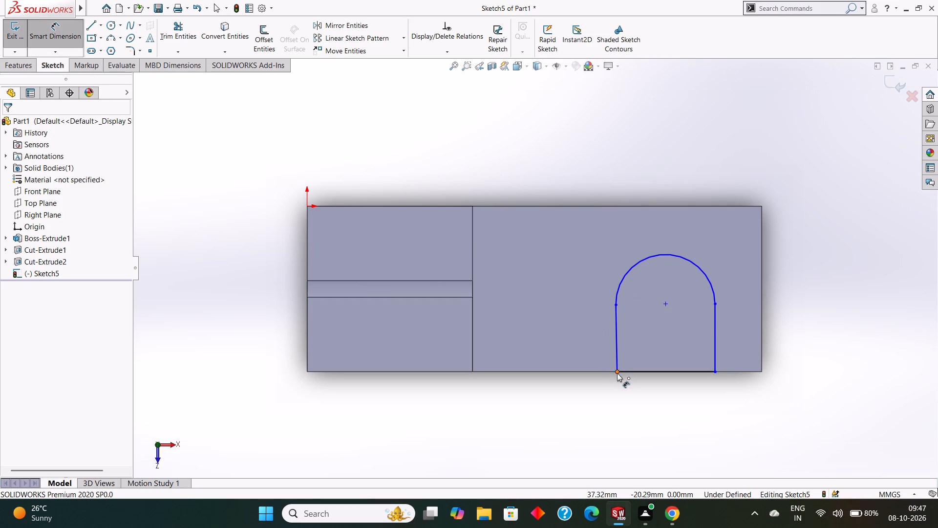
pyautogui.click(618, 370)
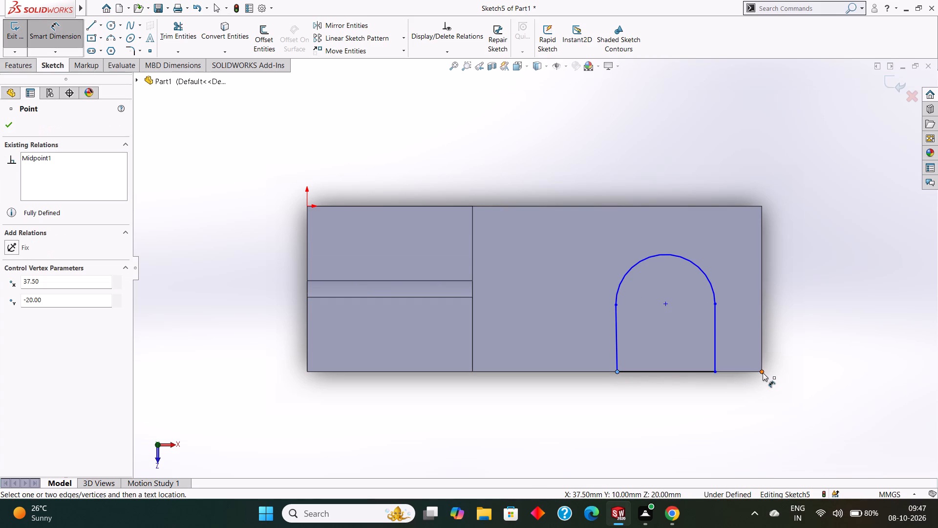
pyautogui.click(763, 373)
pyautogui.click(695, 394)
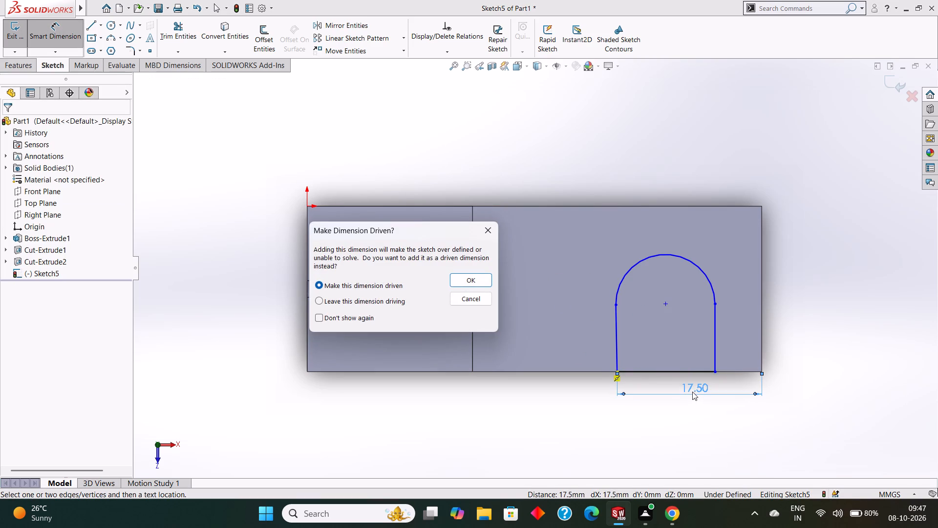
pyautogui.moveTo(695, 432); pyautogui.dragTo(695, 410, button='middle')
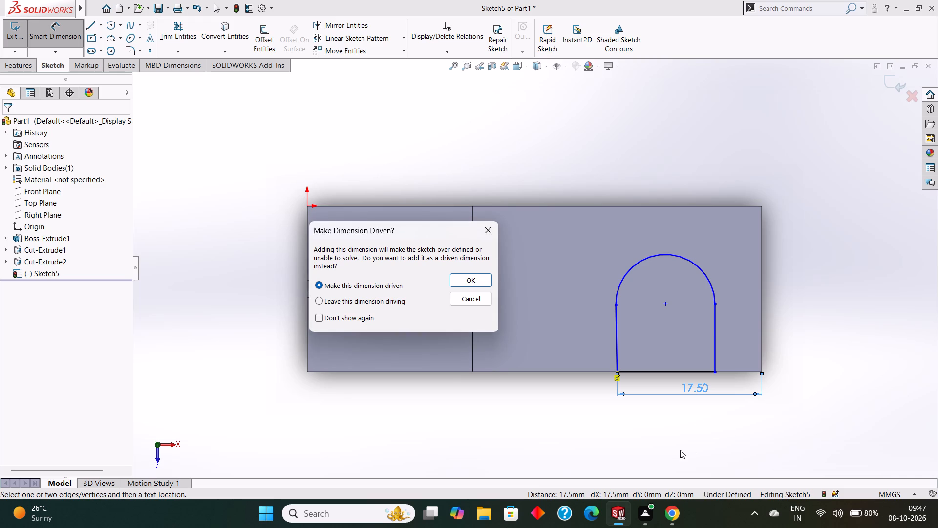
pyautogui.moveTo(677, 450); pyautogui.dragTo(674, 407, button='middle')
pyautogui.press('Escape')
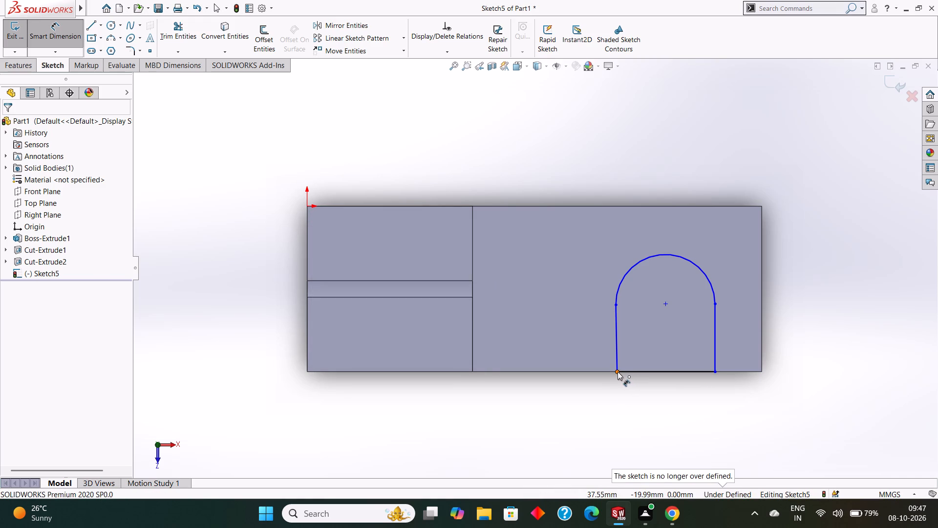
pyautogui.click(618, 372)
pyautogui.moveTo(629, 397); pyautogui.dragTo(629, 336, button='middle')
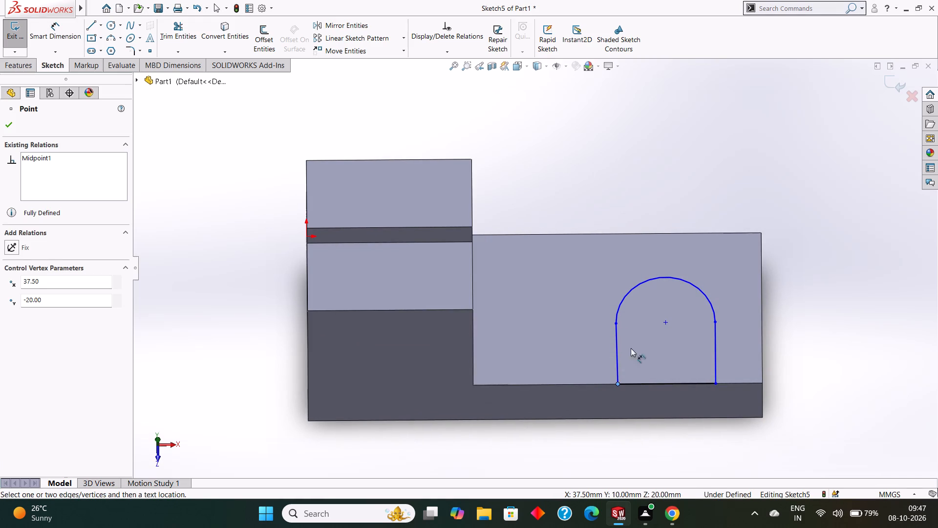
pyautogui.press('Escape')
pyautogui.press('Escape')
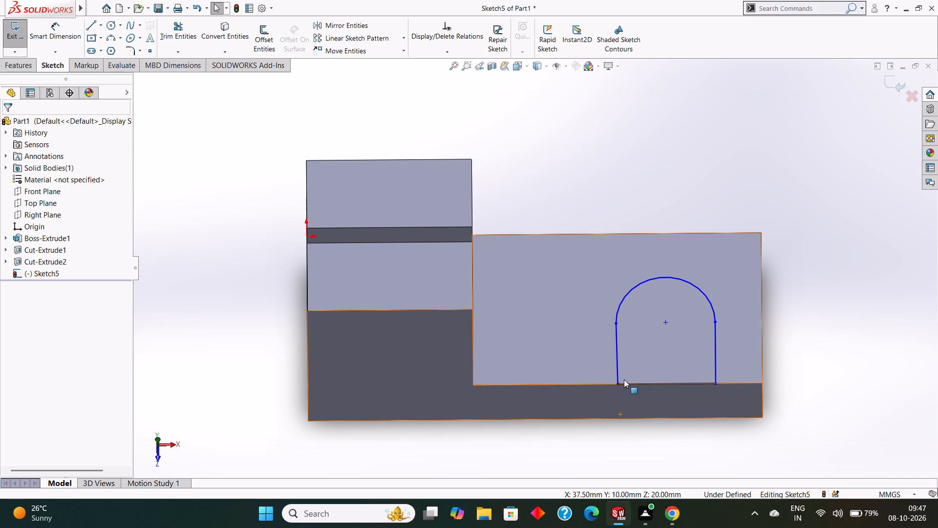
# Delete the midpoint relation between the arch profile's lower-left corner and the foot's front edge.
pyautogui.moveTo(658, 339); pyautogui.dragTo(652, 381, button='middle')
pyautogui.scroll(-1, 652, 381)
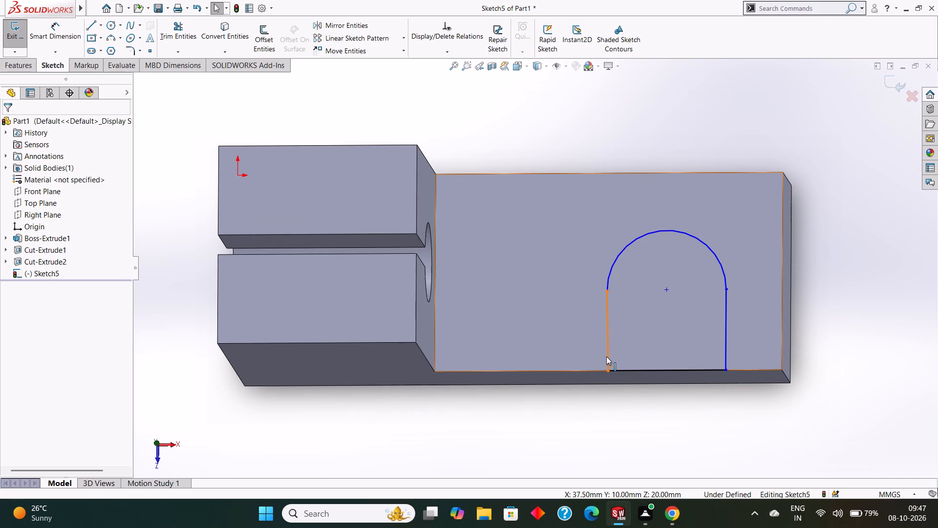
pyautogui.click(606, 355)
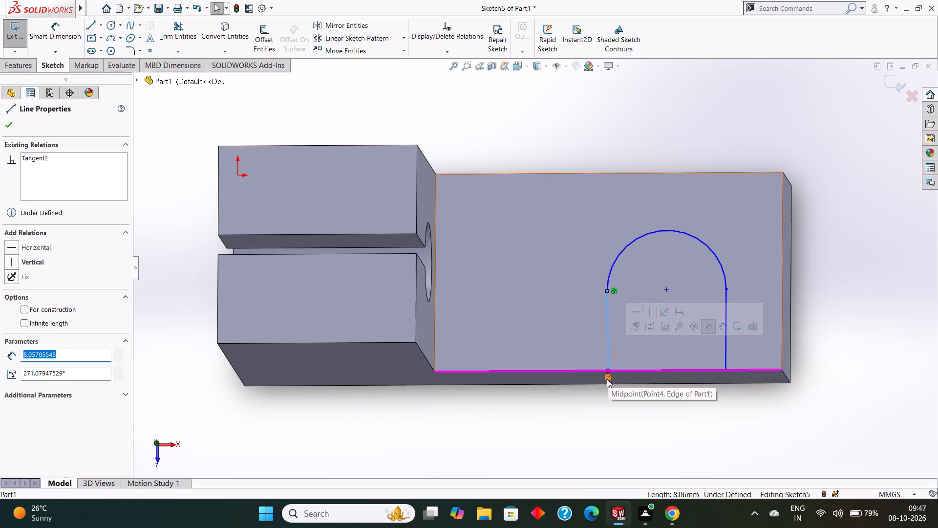
pyautogui.rightClick(606, 379)
pyautogui.click(629, 489)
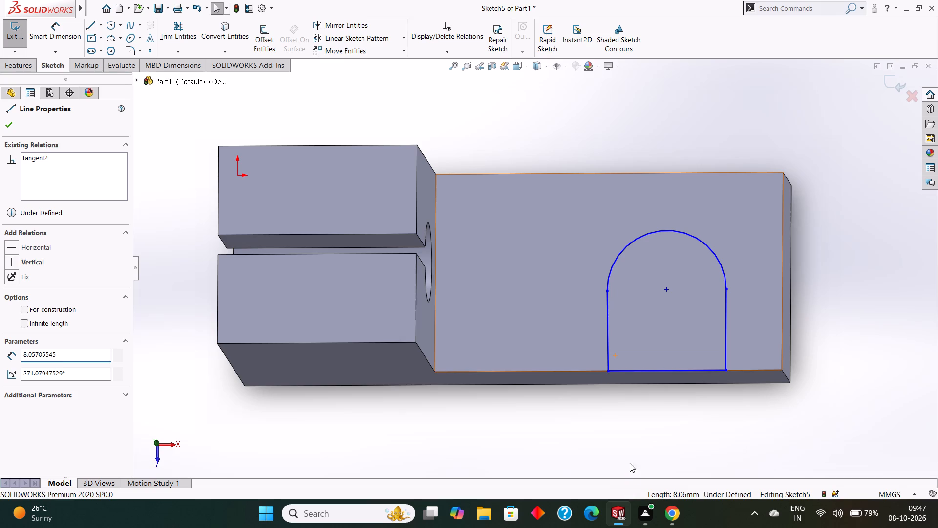
pyautogui.press('Escape')
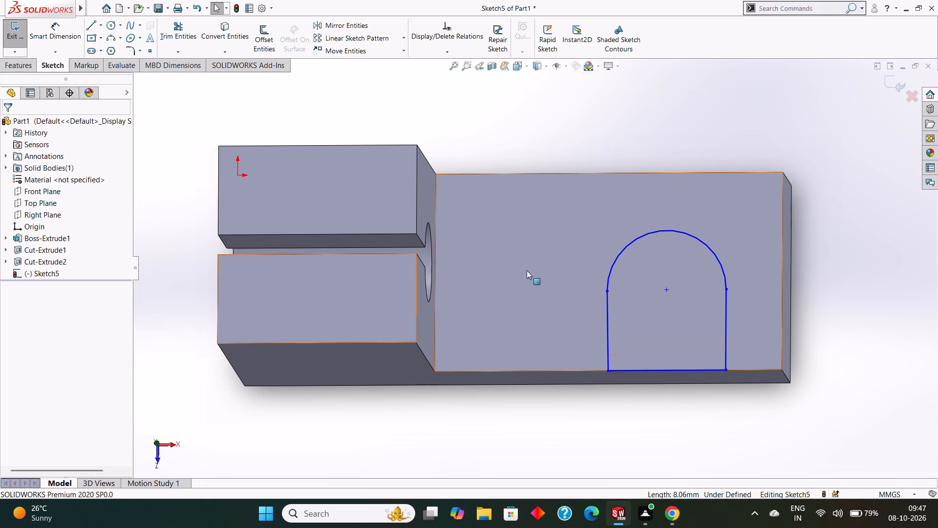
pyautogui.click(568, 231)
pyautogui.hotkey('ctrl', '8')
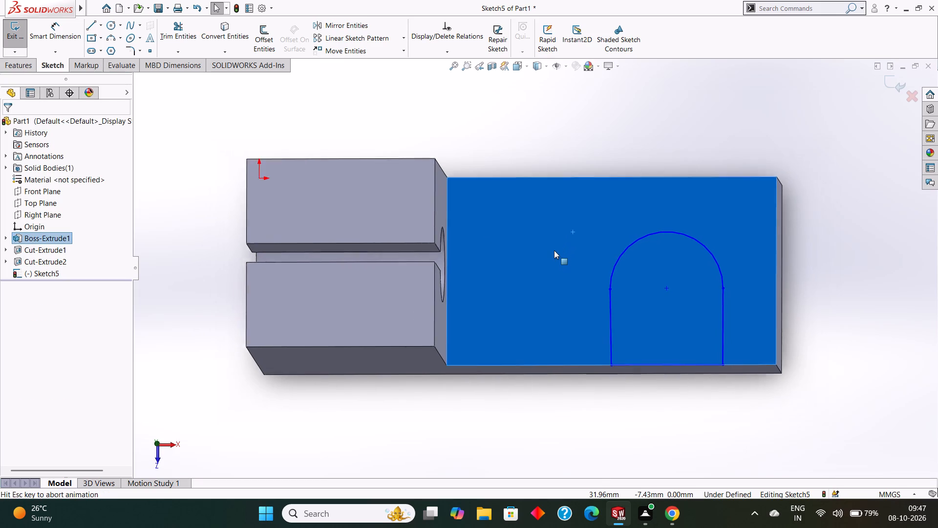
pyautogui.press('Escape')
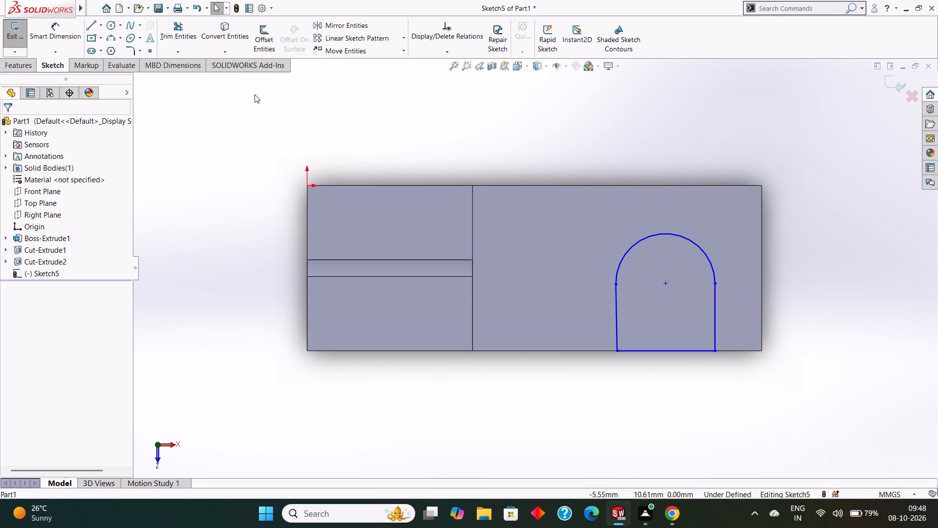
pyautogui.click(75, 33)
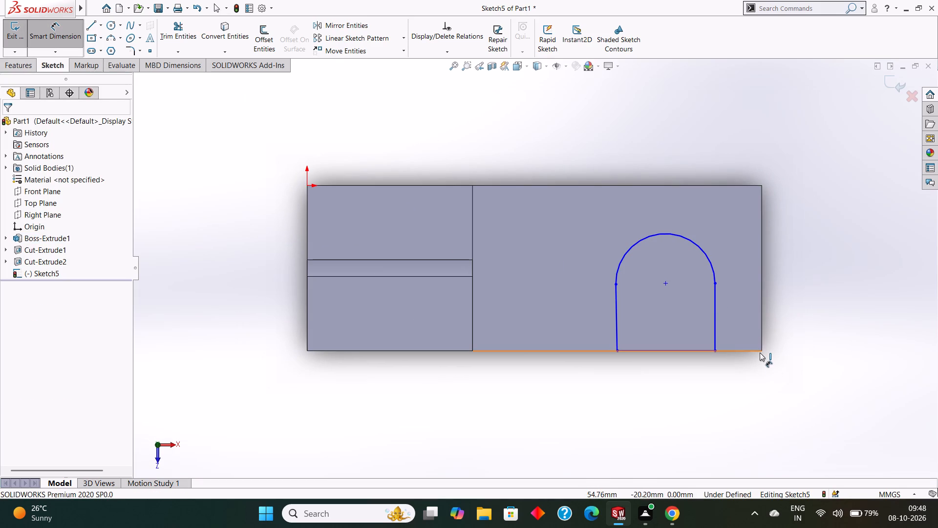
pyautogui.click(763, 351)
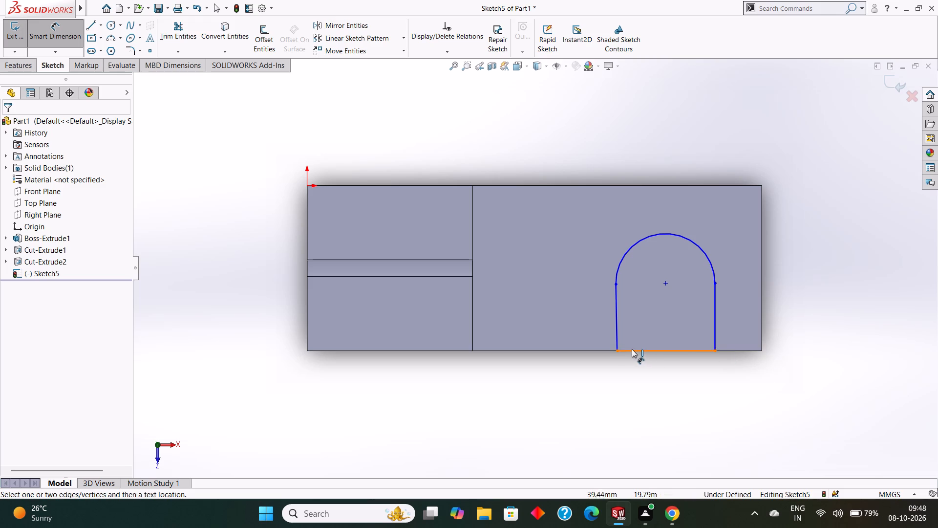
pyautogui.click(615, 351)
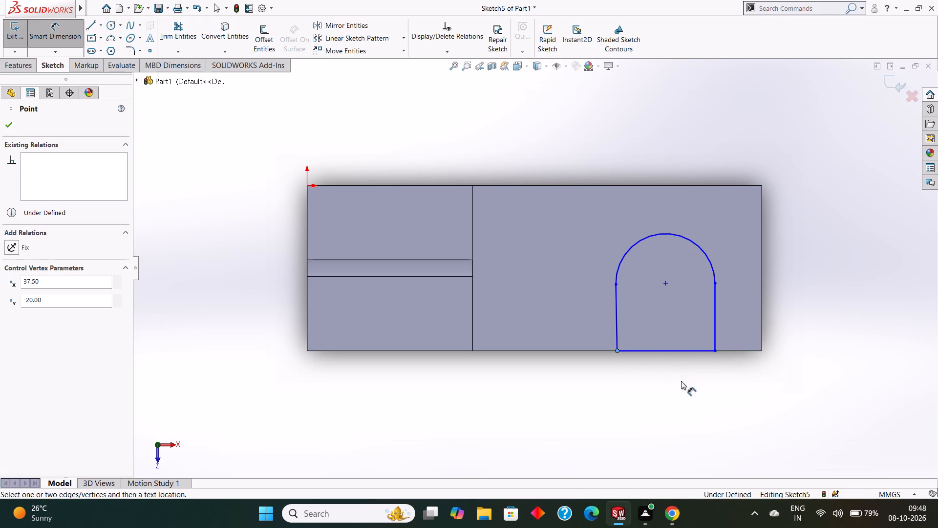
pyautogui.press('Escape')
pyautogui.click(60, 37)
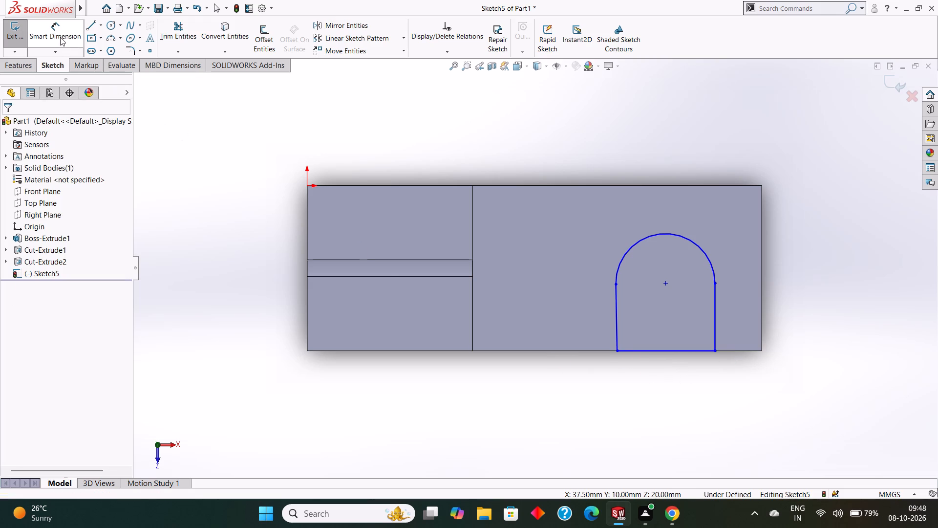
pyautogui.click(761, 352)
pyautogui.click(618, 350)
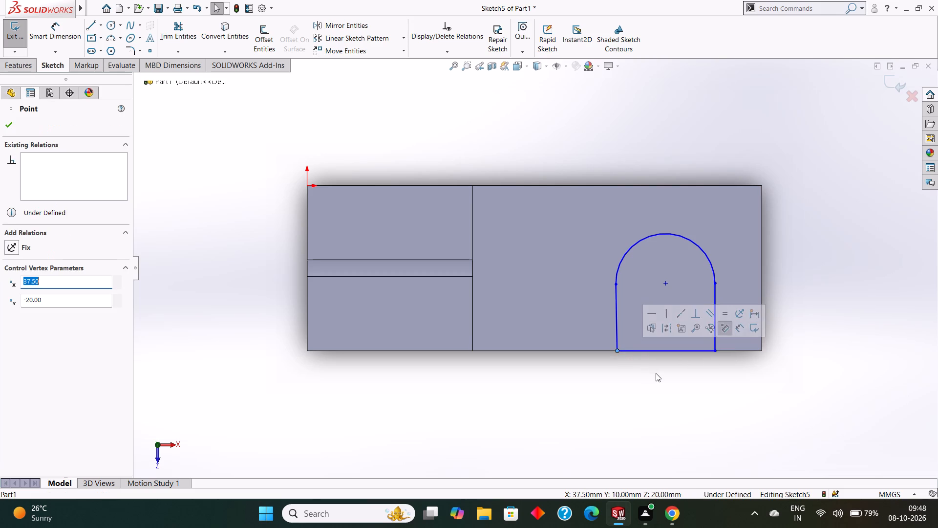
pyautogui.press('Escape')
# Dimension the arch profile's lower-left corner 15 mm from the foot's free end edge.
pyautogui.click(59, 28)
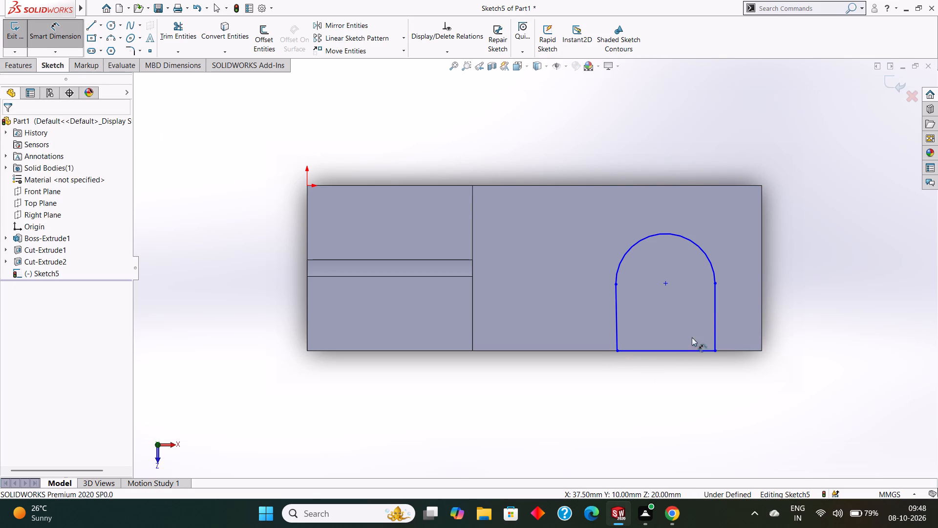
pyautogui.click(617, 348)
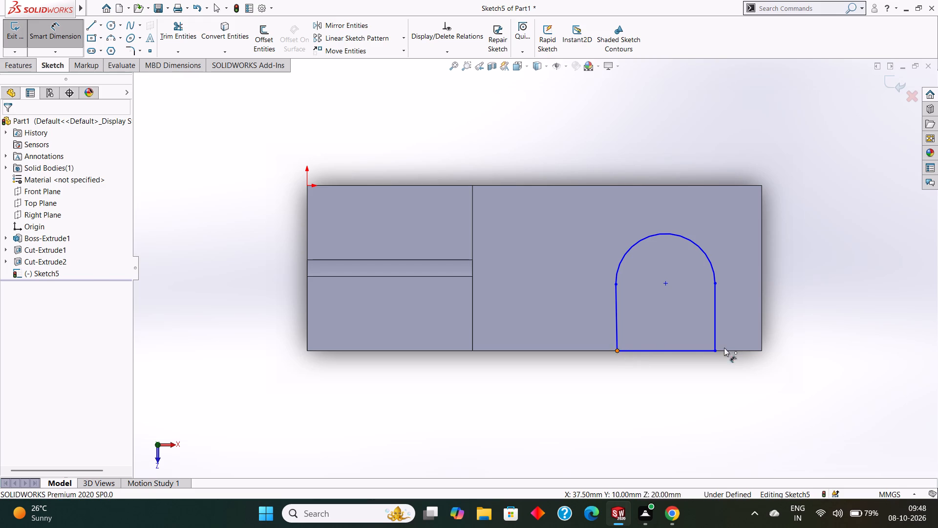
pyautogui.click(762, 349)
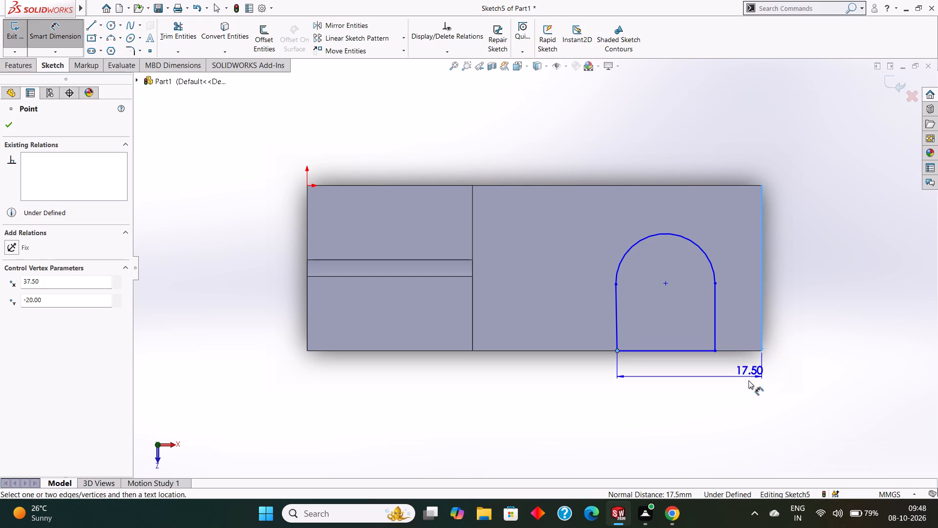
pyautogui.click(689, 388)
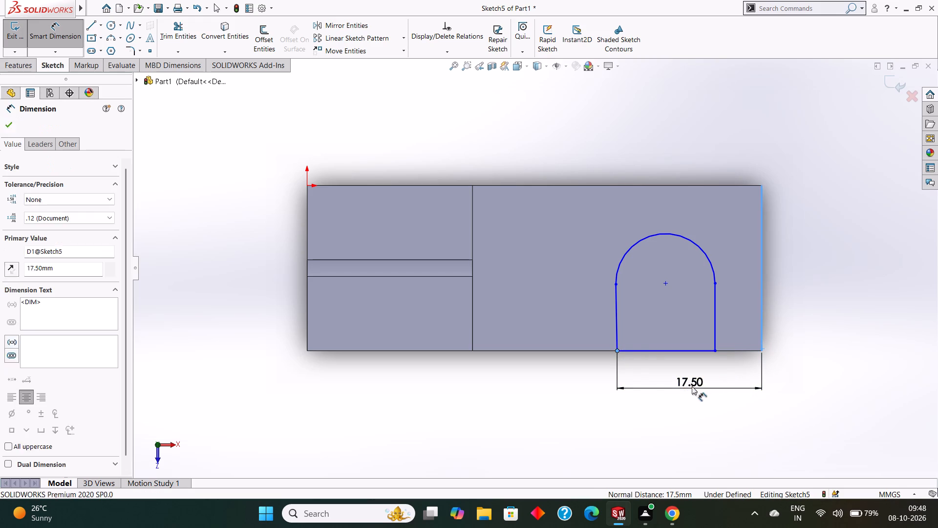
pyautogui.write('15')
pyautogui.press('Return')
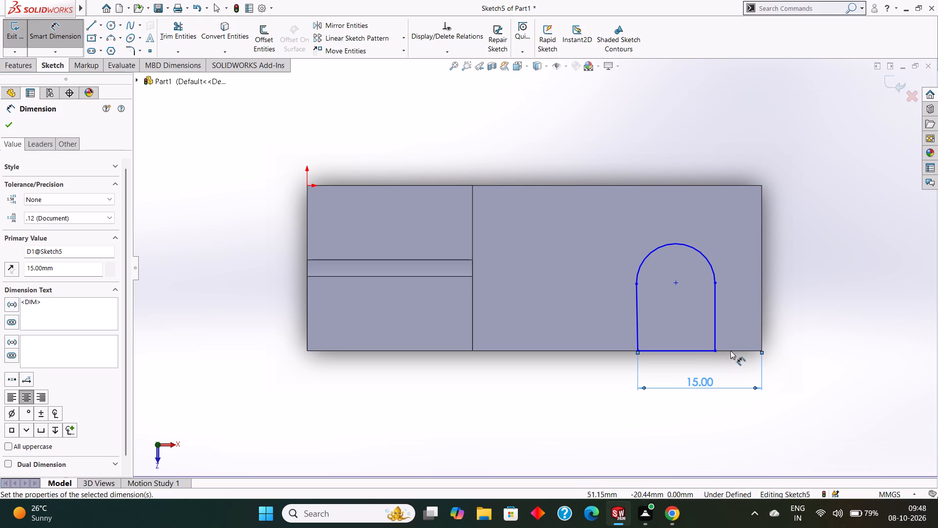
# Dimension the arch profile's arc with a 6 mm radius.
pyautogui.click(669, 244)
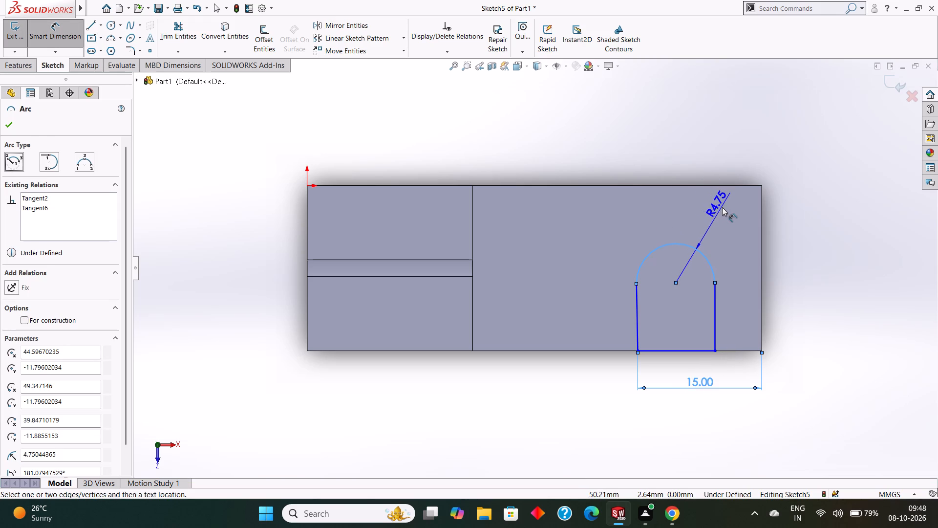
pyautogui.click(722, 207)
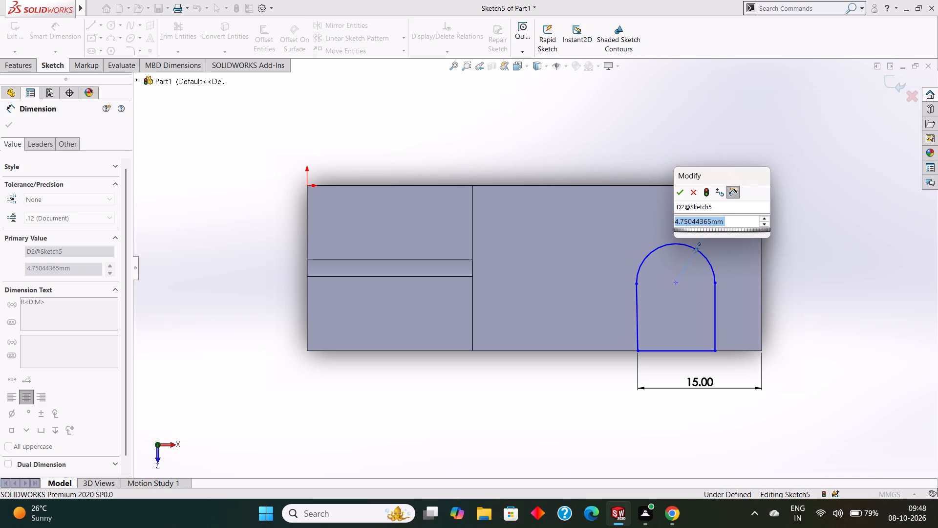
pyautogui.press('6')
pyautogui.press('Return')
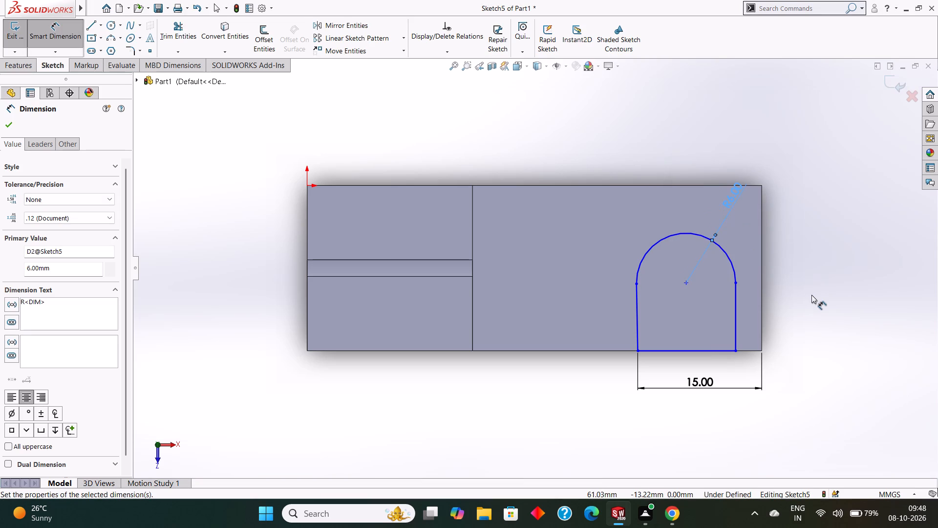
# Dimension the arch profile's straight side nearest the foot's free end as 8 mm long.
pyautogui.scroll(1, 822, 304)
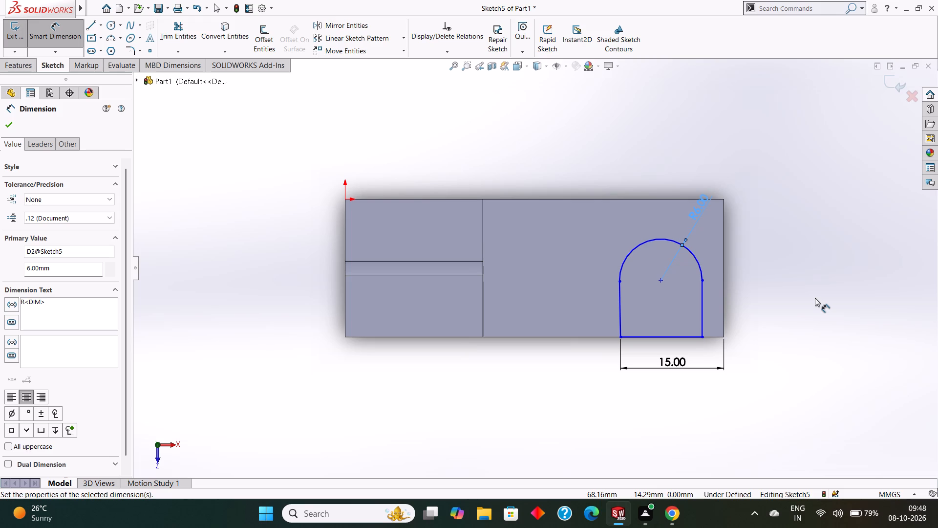
pyautogui.click(703, 300)
pyautogui.click(764, 300)
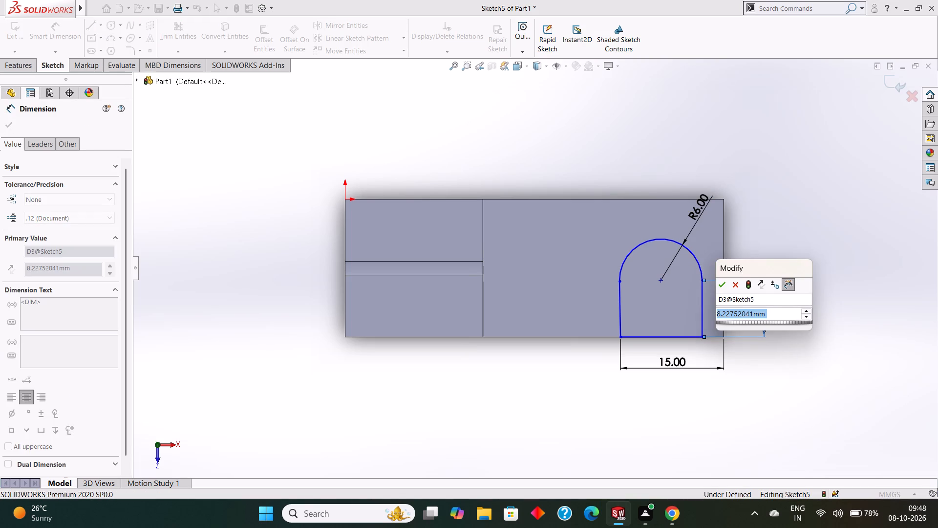
pyautogui.press('8')
pyautogui.press('Return')
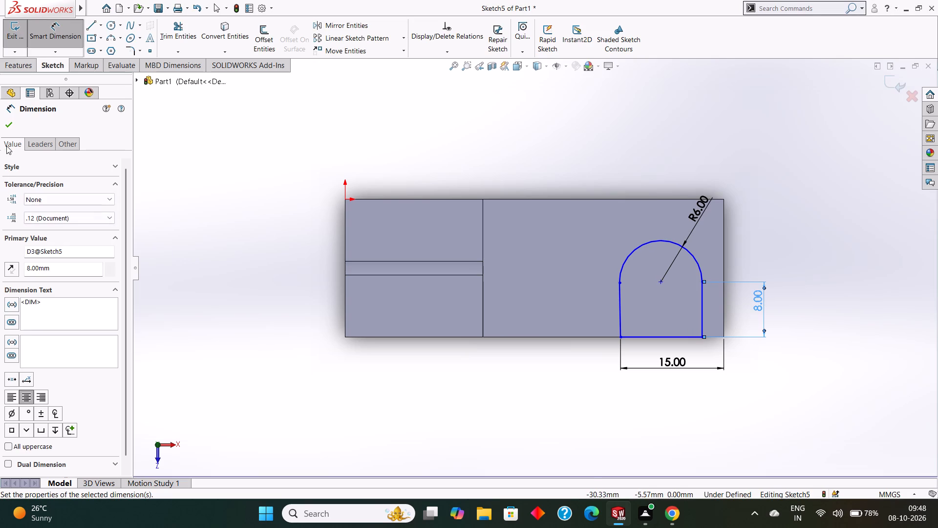
pyautogui.click(7, 131)
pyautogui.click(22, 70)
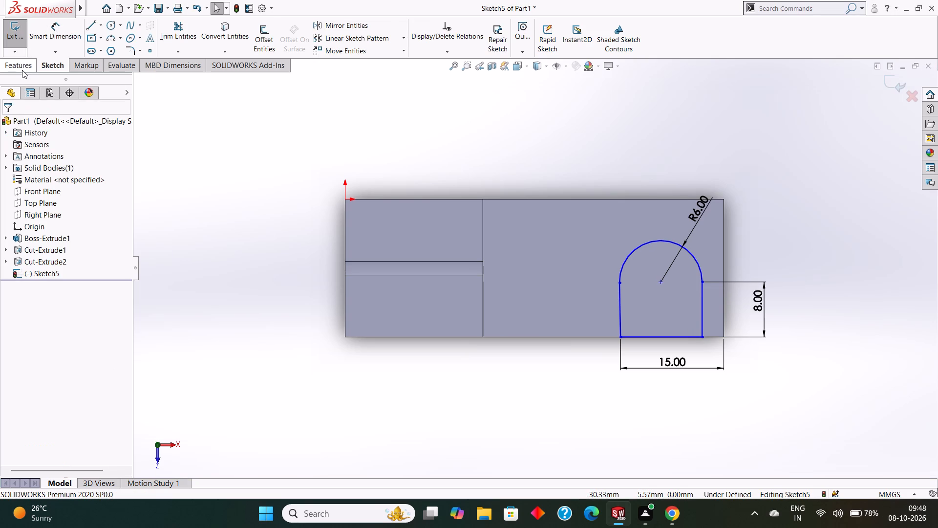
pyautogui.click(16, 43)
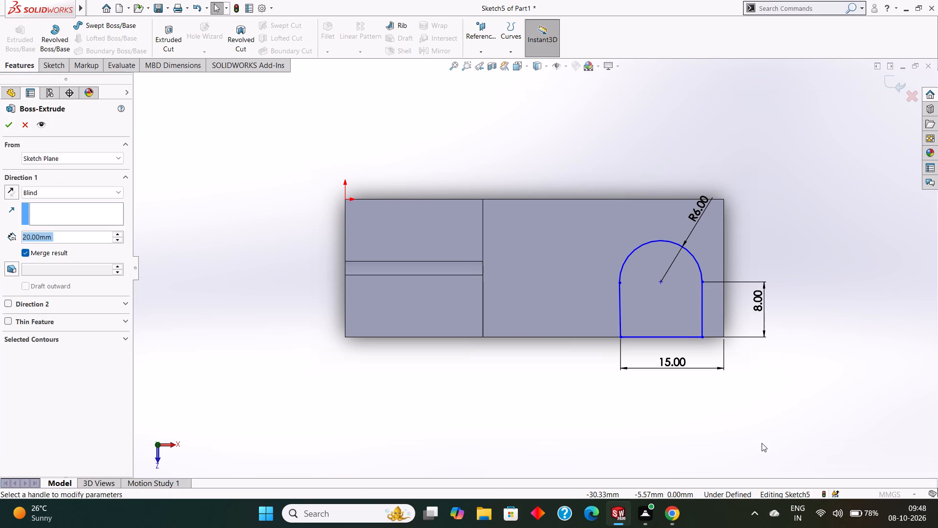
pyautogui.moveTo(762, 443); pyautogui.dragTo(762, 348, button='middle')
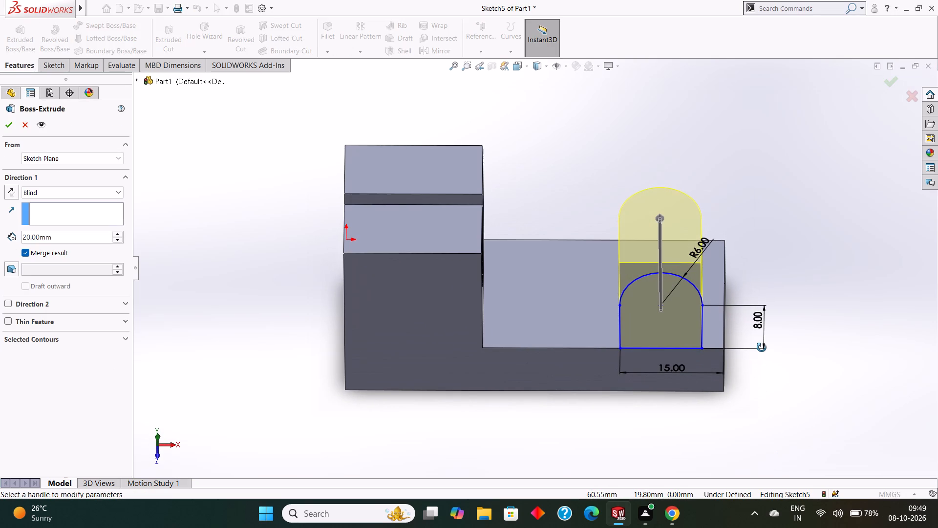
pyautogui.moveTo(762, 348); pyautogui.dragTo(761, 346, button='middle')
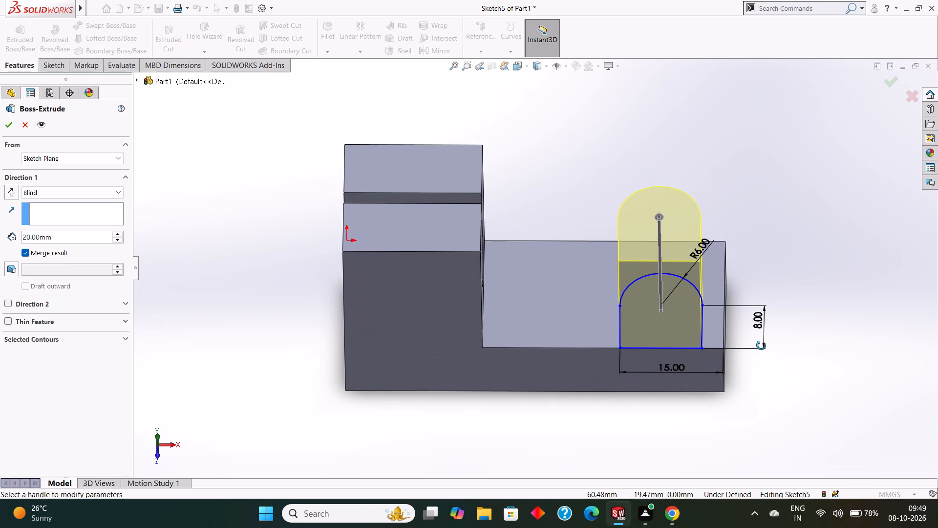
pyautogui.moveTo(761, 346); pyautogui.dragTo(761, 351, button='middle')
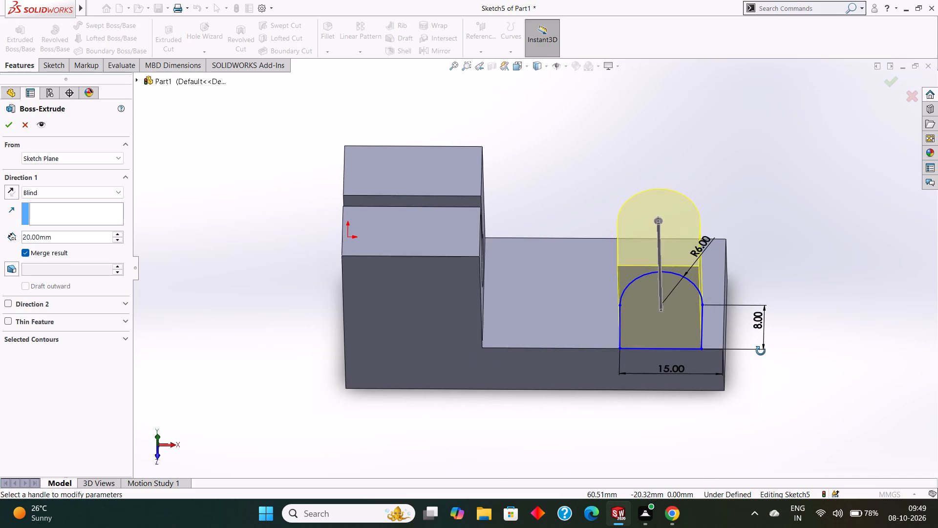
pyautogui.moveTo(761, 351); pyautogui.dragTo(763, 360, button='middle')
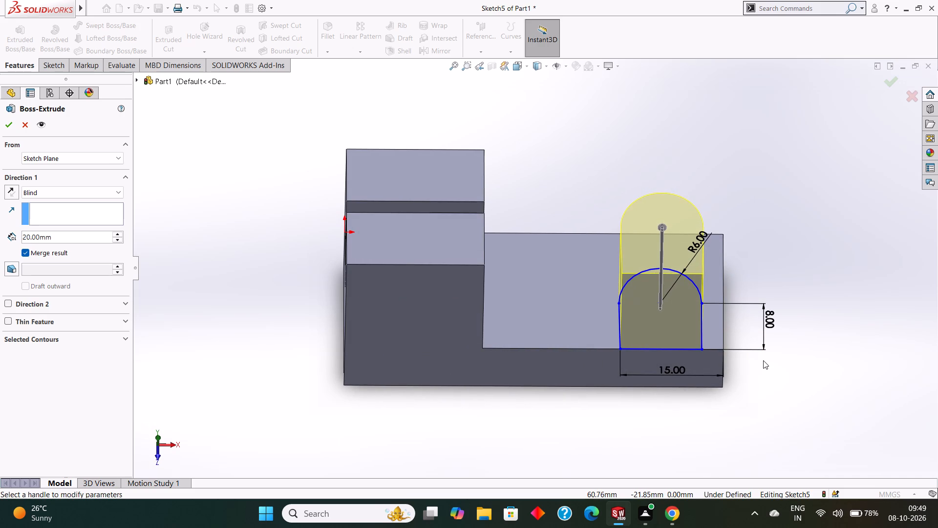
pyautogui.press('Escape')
# Sketch a circle of 3 mm radius centred on the arch profile's arc centre.
pyautogui.click(653, 302)
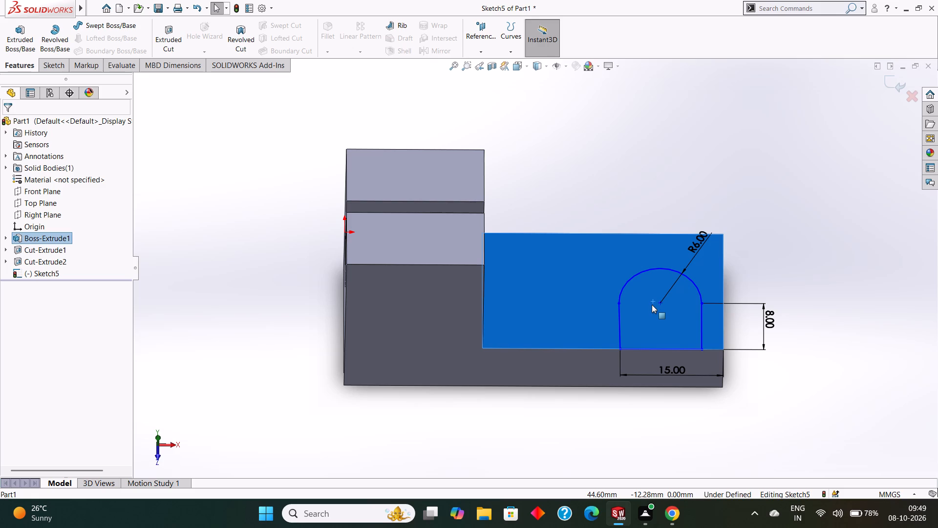
pyautogui.hotkey('ctrl', '8')
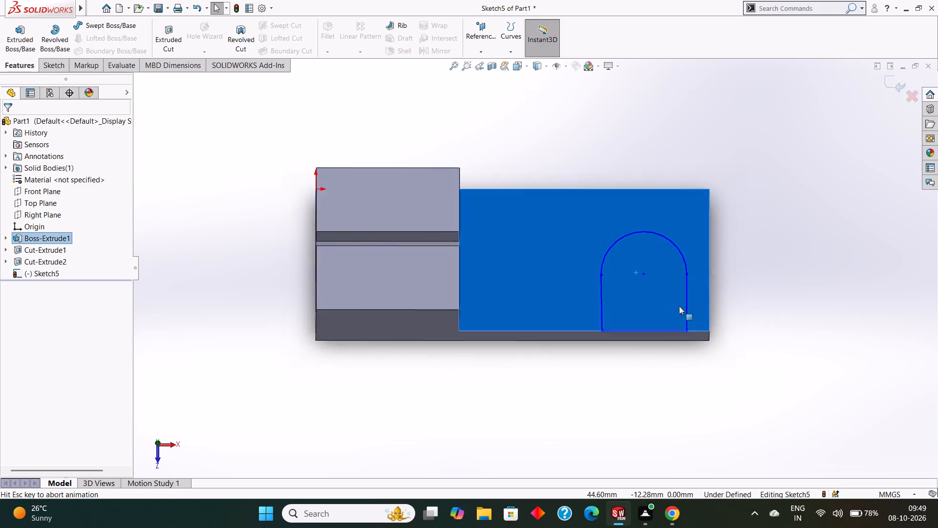
pyautogui.rightClick(621, 242)
pyautogui.press('Escape')
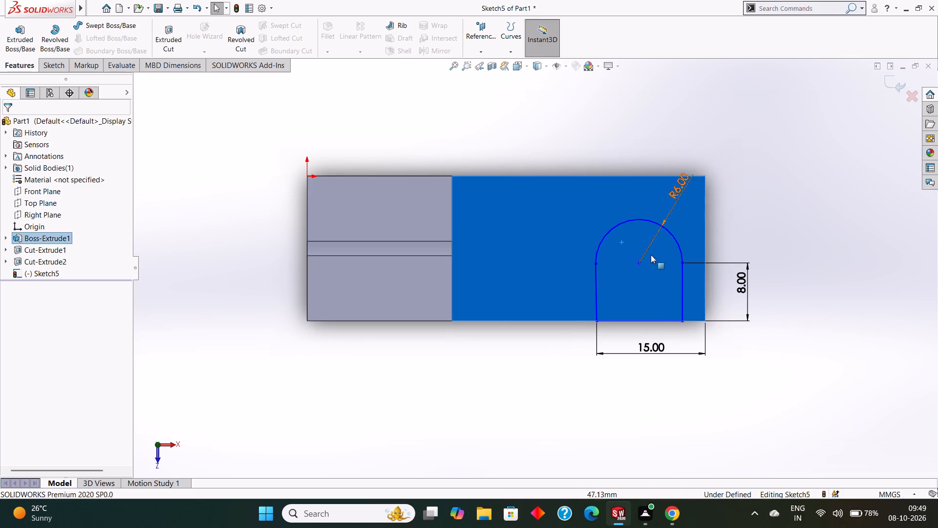
pyautogui.press('Escape')
pyautogui.click(51, 65)
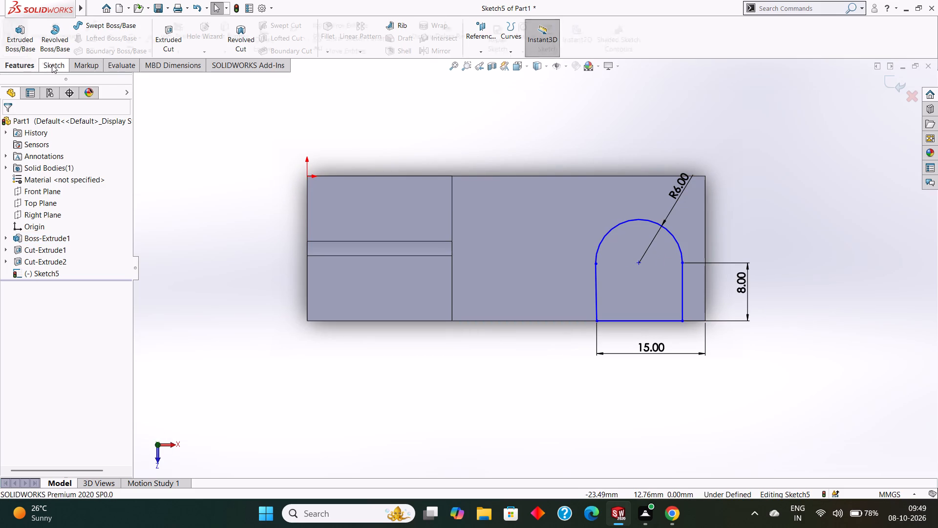
pyautogui.click(110, 25)
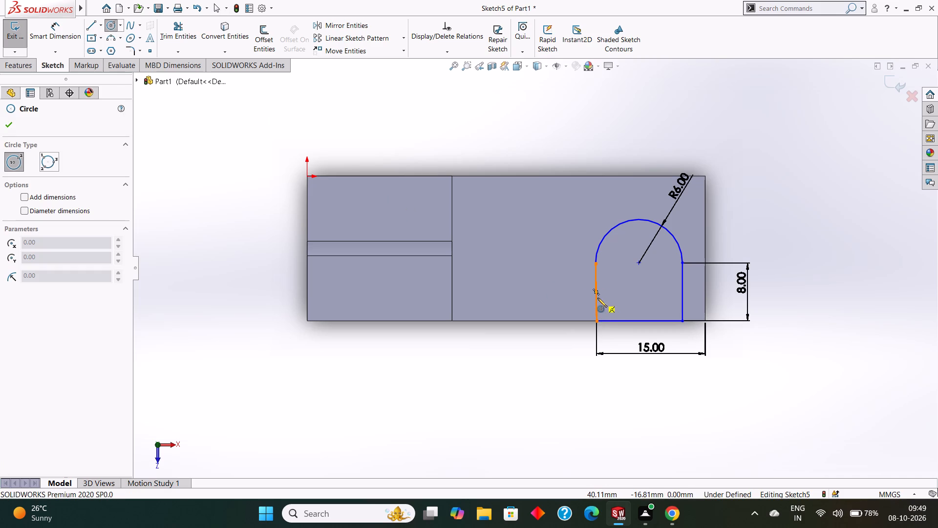
pyautogui.moveTo(639, 261); pyautogui.dragTo(649, 278)
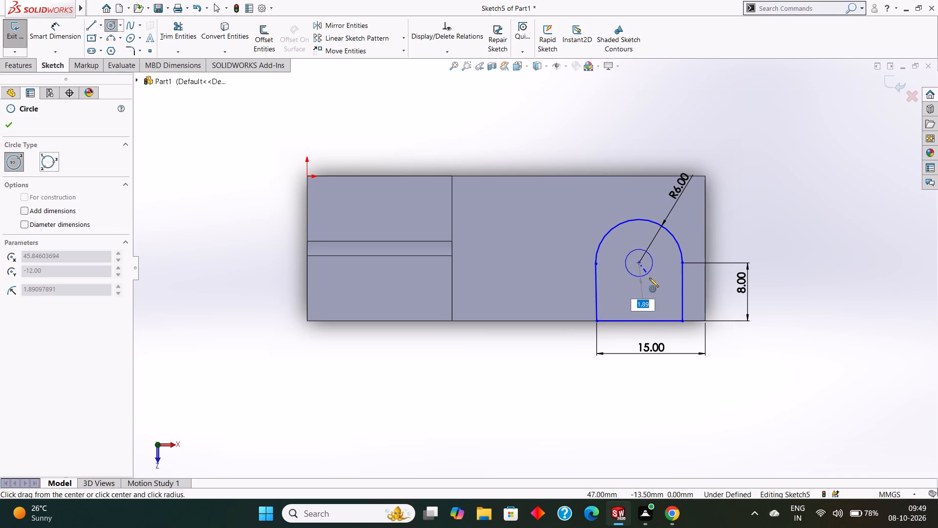
pyautogui.moveTo(649, 278); pyautogui.dragTo(653, 284)
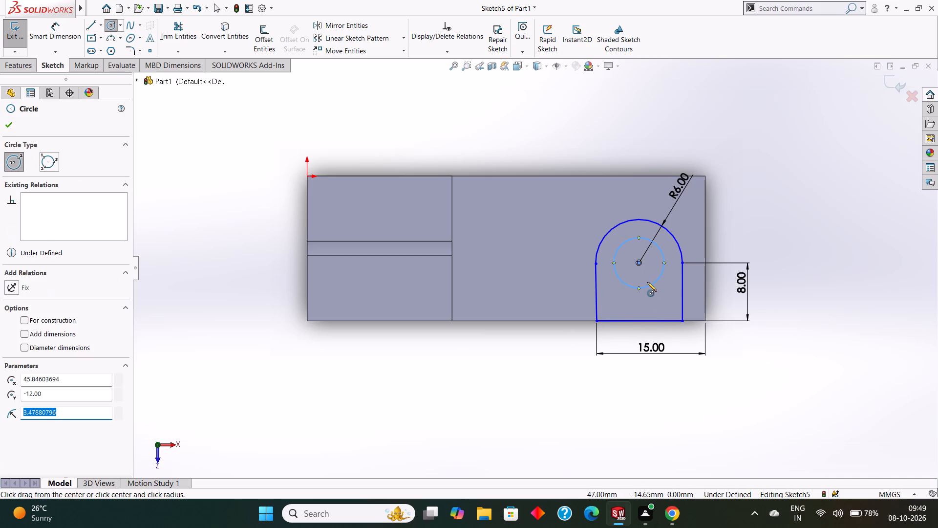
pyautogui.press('BackSpace')
pyautogui.press('3')
pyautogui.press('Return')
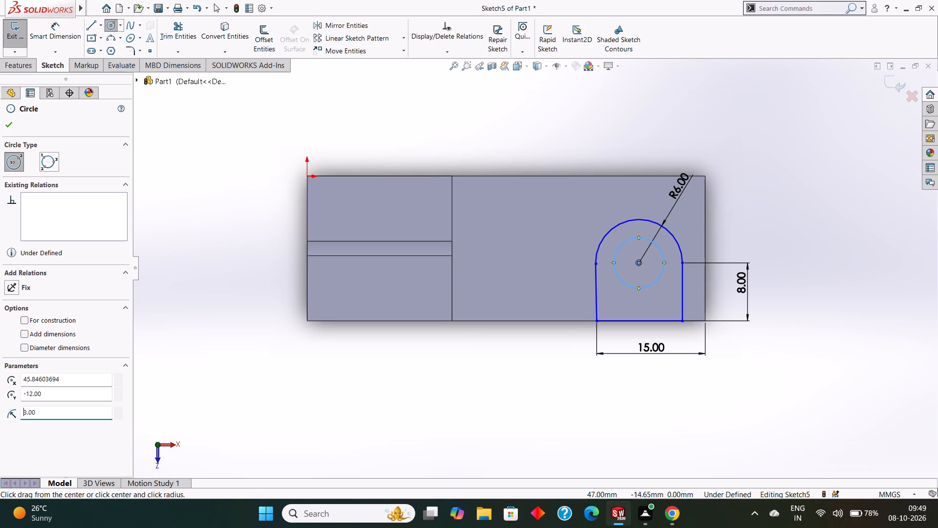
pyautogui.click(8, 128)
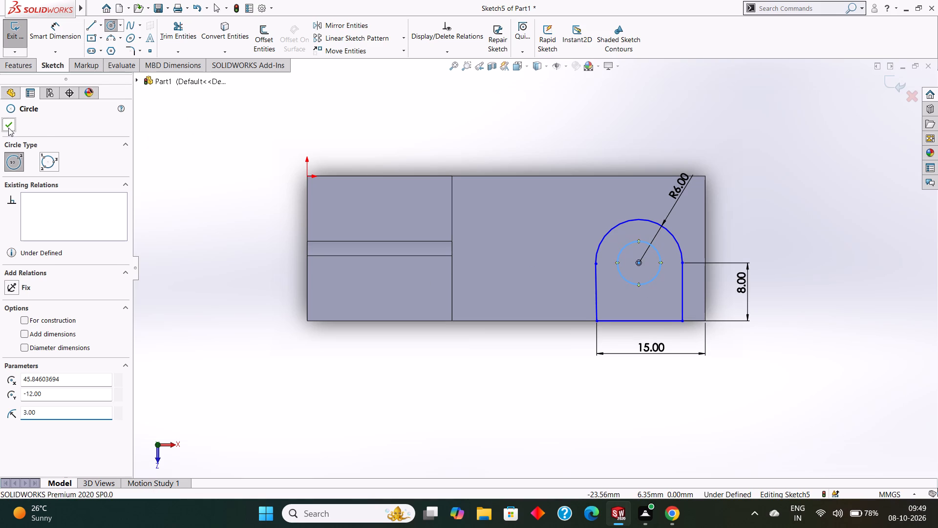
# Extrude the arch-and-circle profile 10 mm upward from the foot as a blind boss merged with the bracket.
pyautogui.click(26, 68)
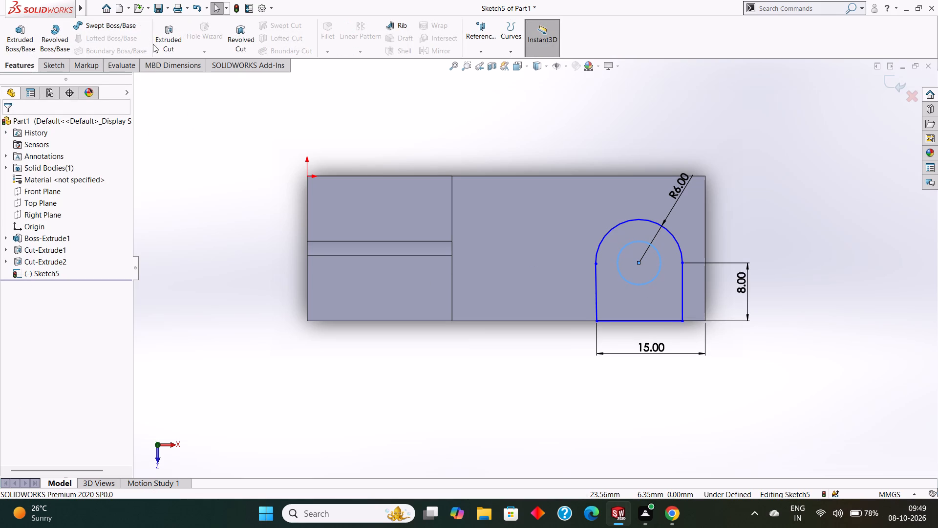
pyautogui.click(11, 46)
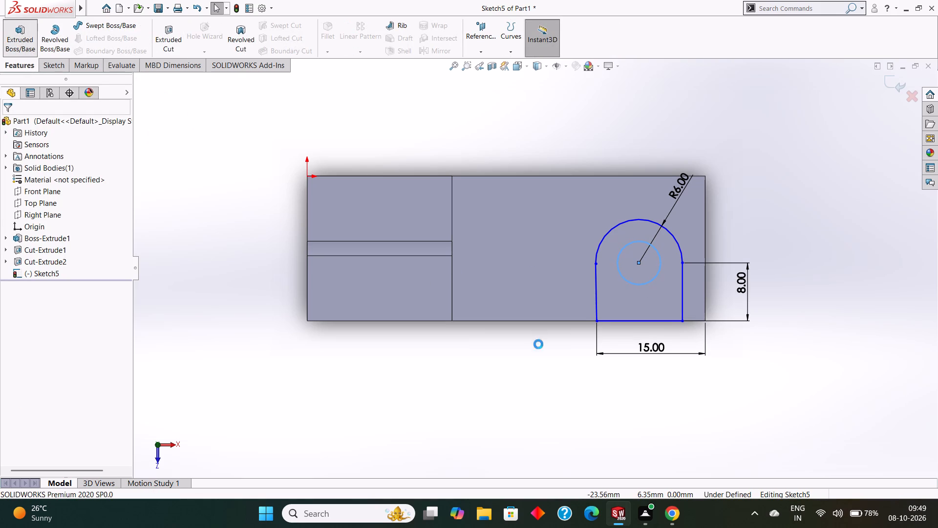
pyautogui.moveTo(582, 396); pyautogui.dragTo(564, 282, button='middle')
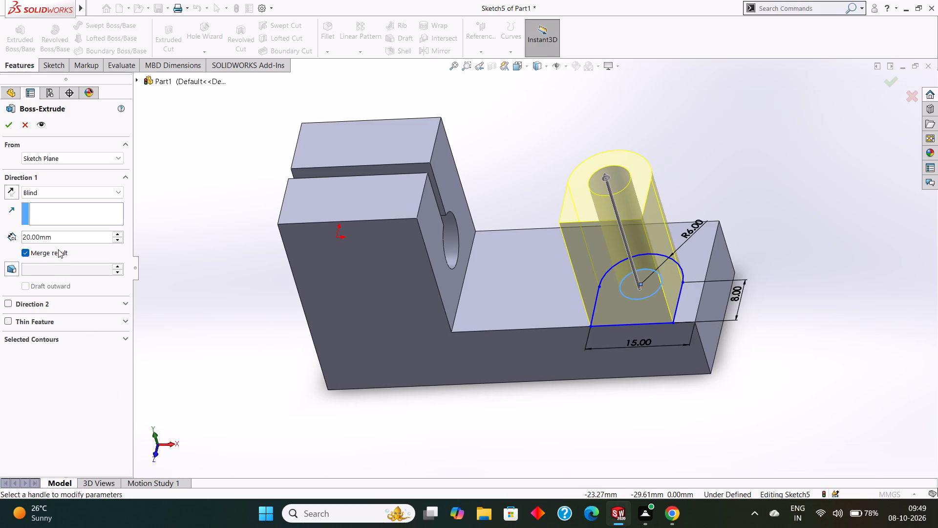
pyautogui.click(59, 237)
pyautogui.moveTo(71, 237); pyautogui.dragTo(23, 226)
pyautogui.write('10')
pyautogui.press('Return')
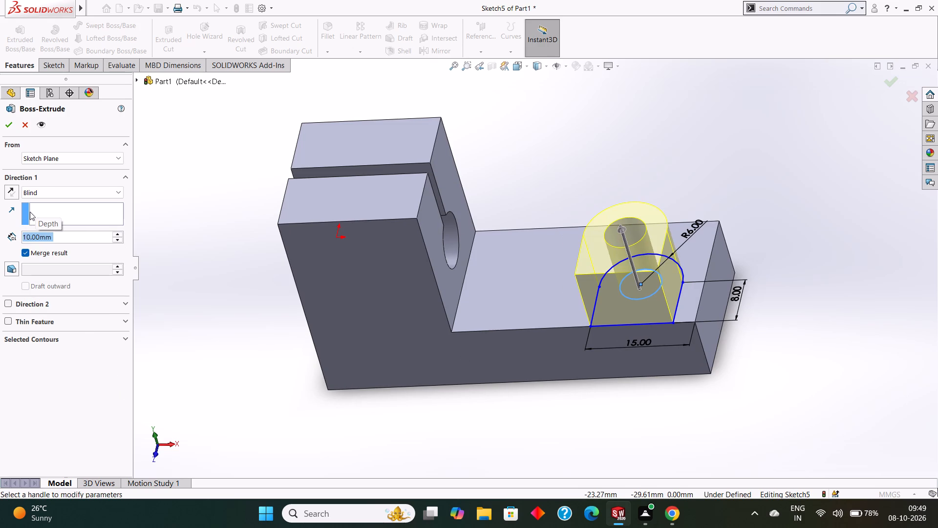
pyautogui.click(6, 127)
pyautogui.click(500, 413)
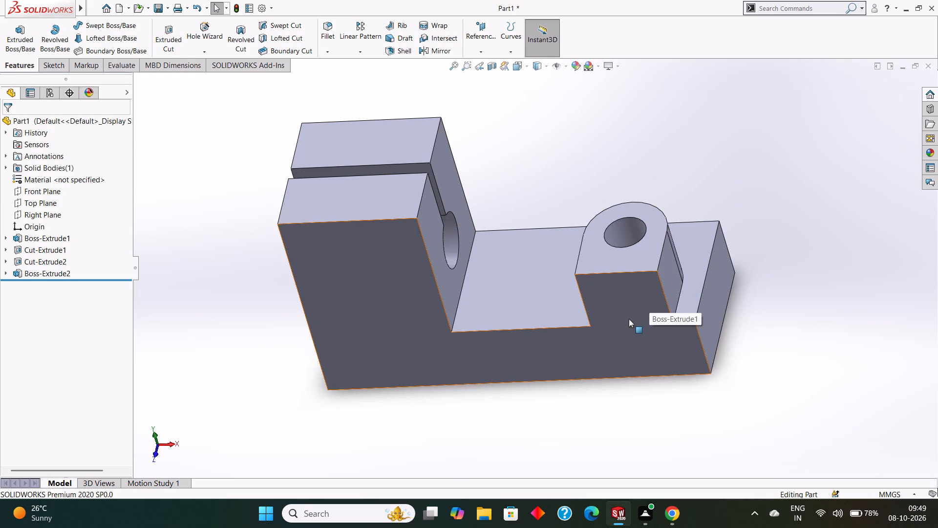
# Set the arch boss's extrusion depth to 5 mm.
pyautogui.moveTo(869, 291); pyautogui.dragTo(817, 306, button='middle')
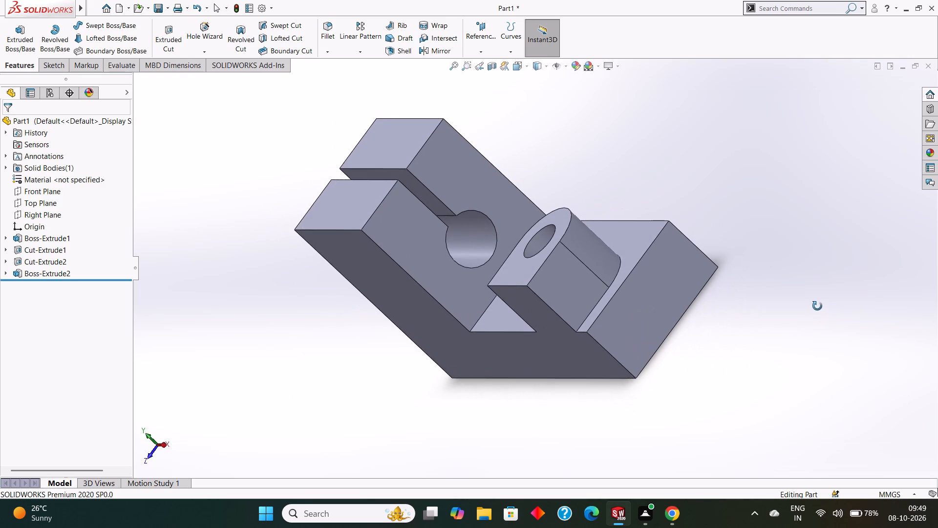
pyautogui.moveTo(817, 306); pyautogui.dragTo(834, 269, button='middle')
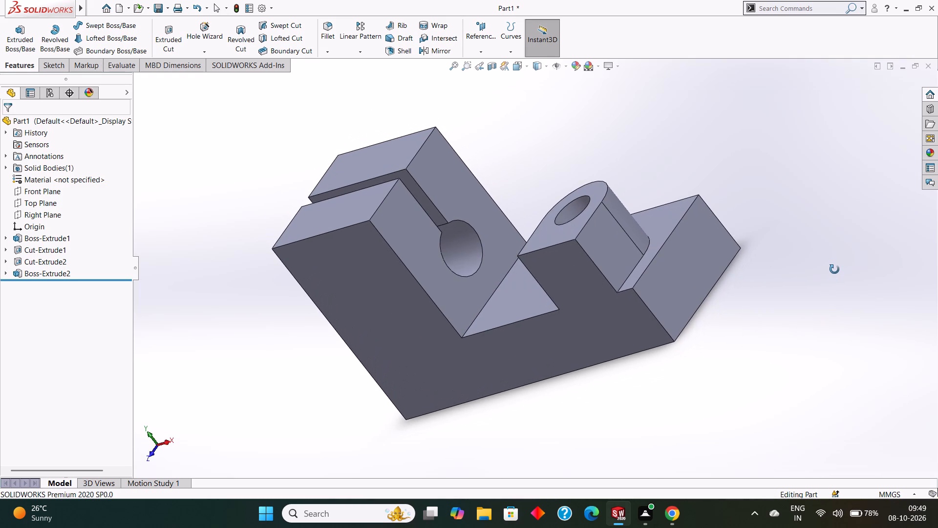
pyautogui.moveTo(834, 269); pyautogui.dragTo(830, 277, button='middle')
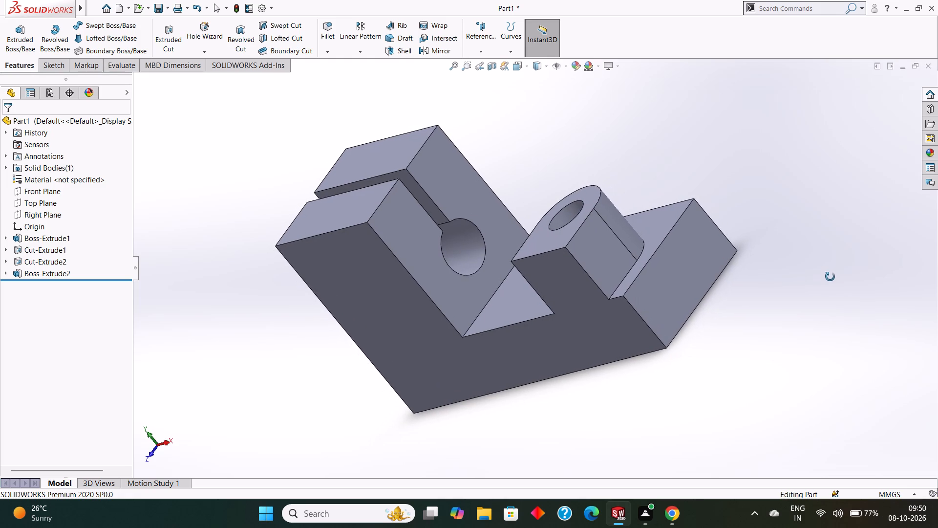
pyautogui.moveTo(830, 277); pyautogui.dragTo(829, 278, button='middle')
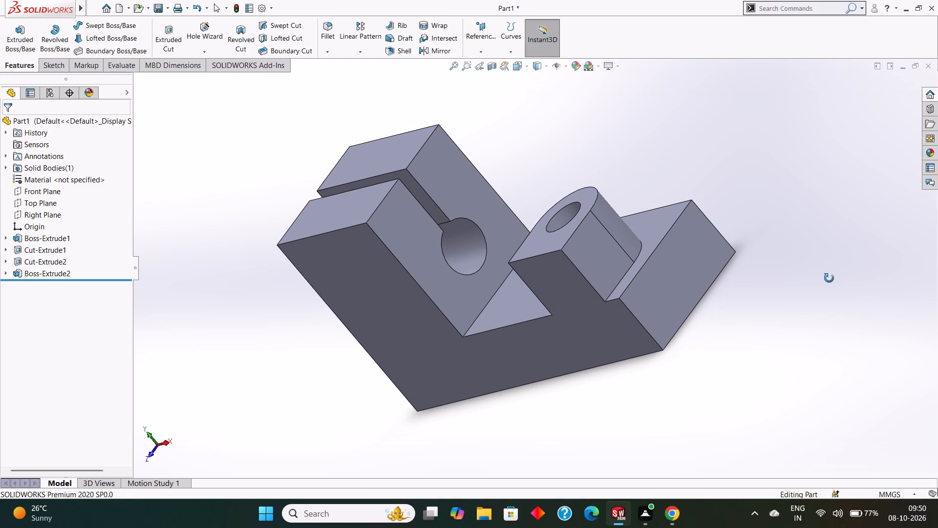
pyautogui.moveTo(829, 278); pyautogui.dragTo(828, 282, button='middle')
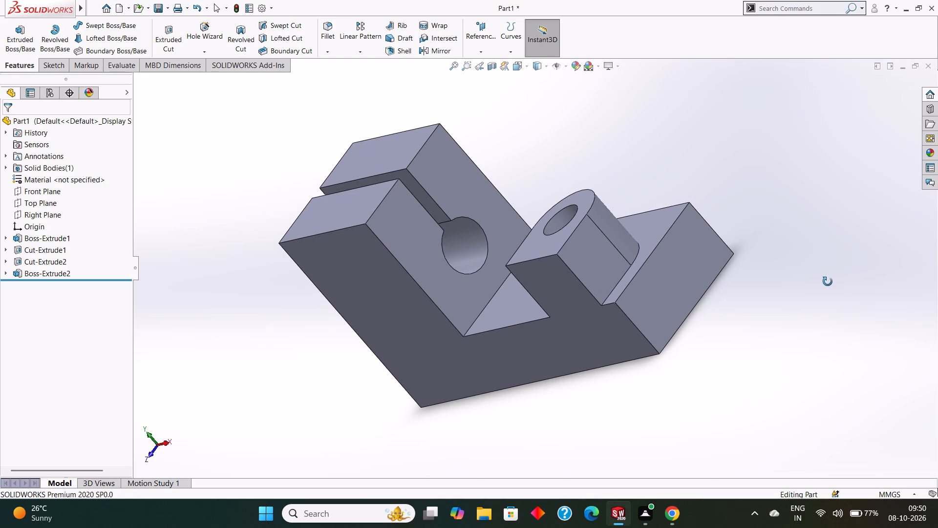
pyautogui.moveTo(828, 282); pyautogui.dragTo(819, 301, button='middle')
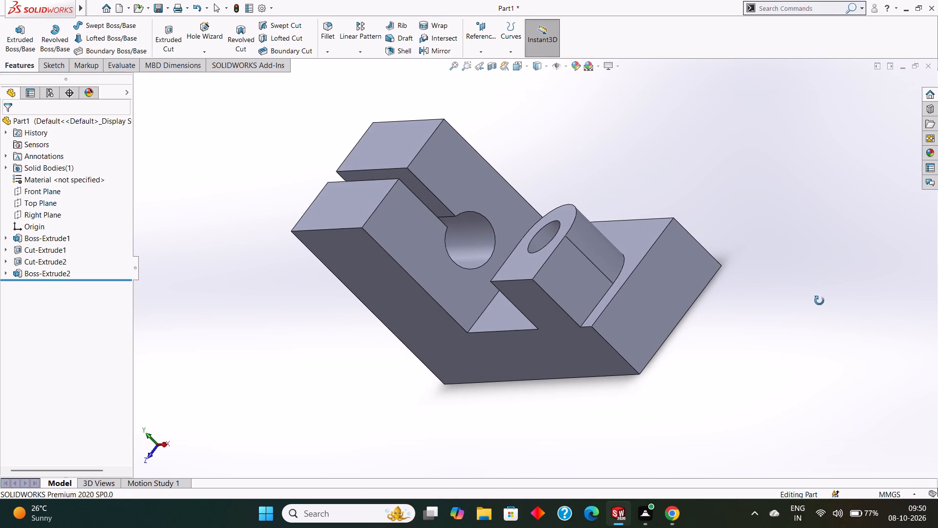
pyautogui.moveTo(819, 301); pyautogui.dragTo(831, 299, button='middle')
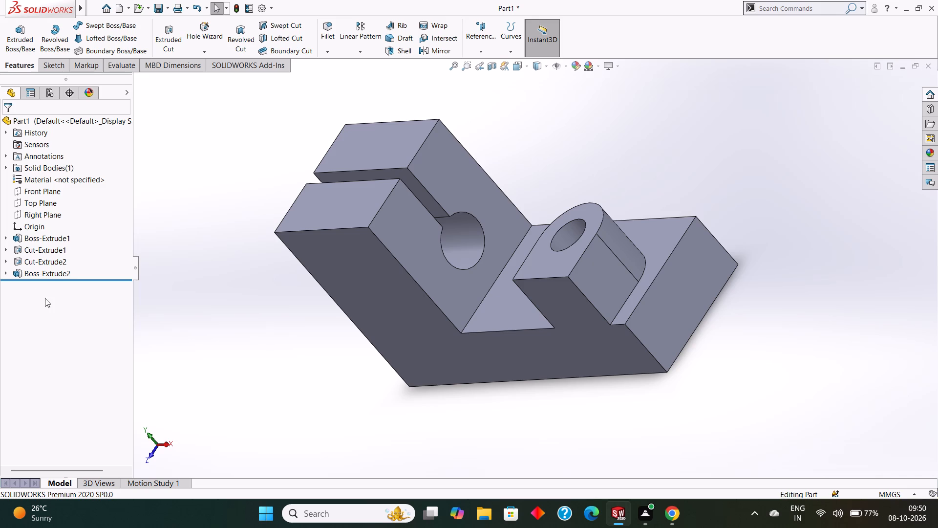
pyautogui.click(27, 275)
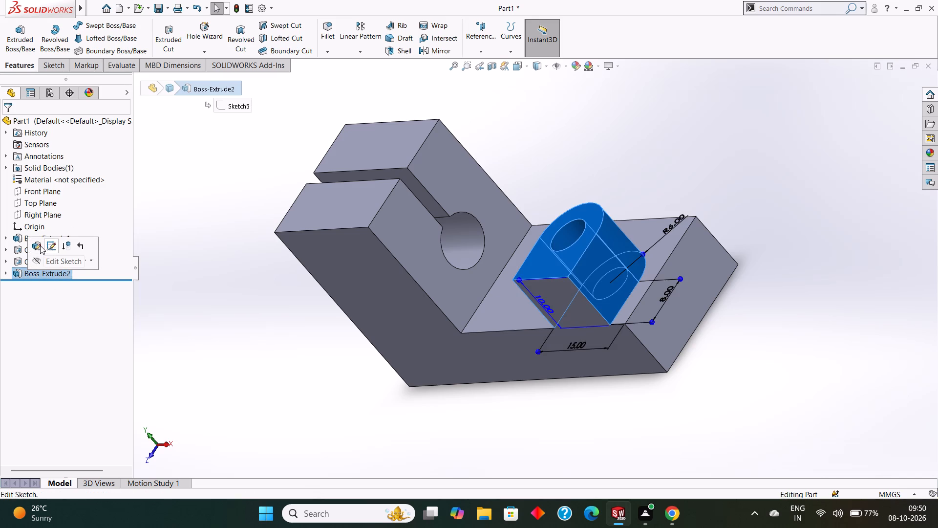
pyautogui.click(40, 245)
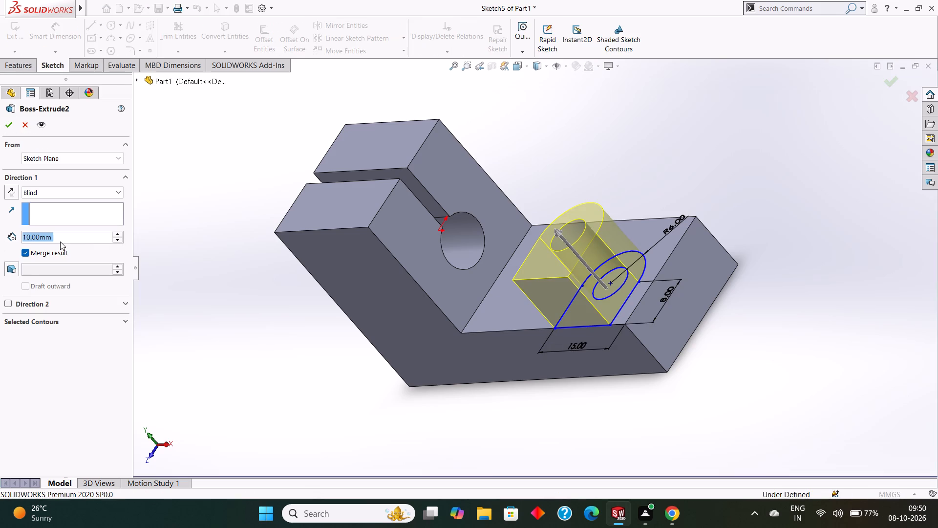
pyautogui.press('5')
pyautogui.press('Return')
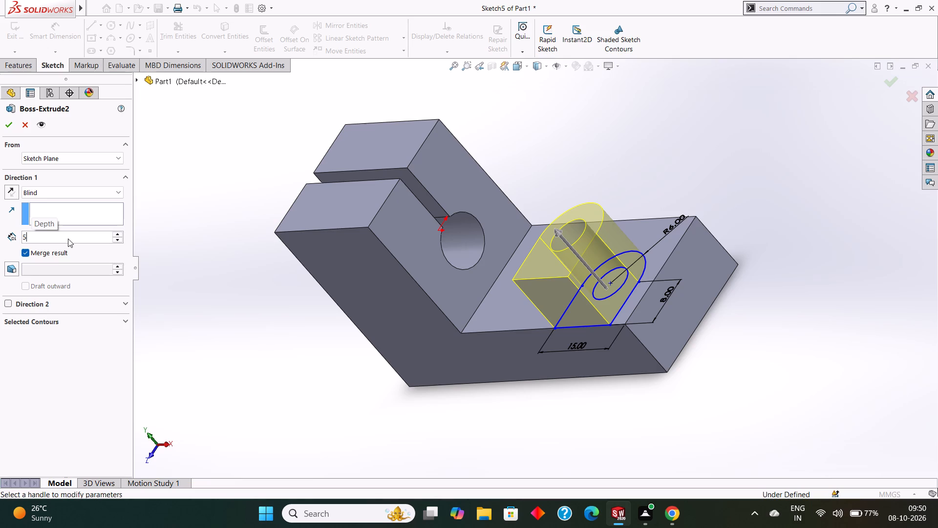
pyautogui.click(12, 129)
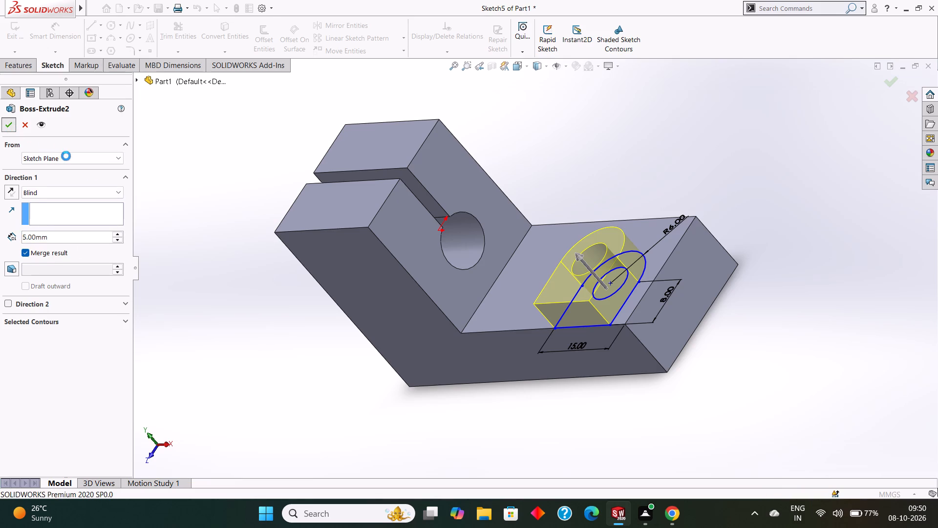
pyautogui.click(260, 371)
# Start a sketch on the arch boss's flat end face nearest the foot's free end, viewed square-on.
pyautogui.moveTo(571, 424); pyautogui.dragTo(590, 375, button='middle')
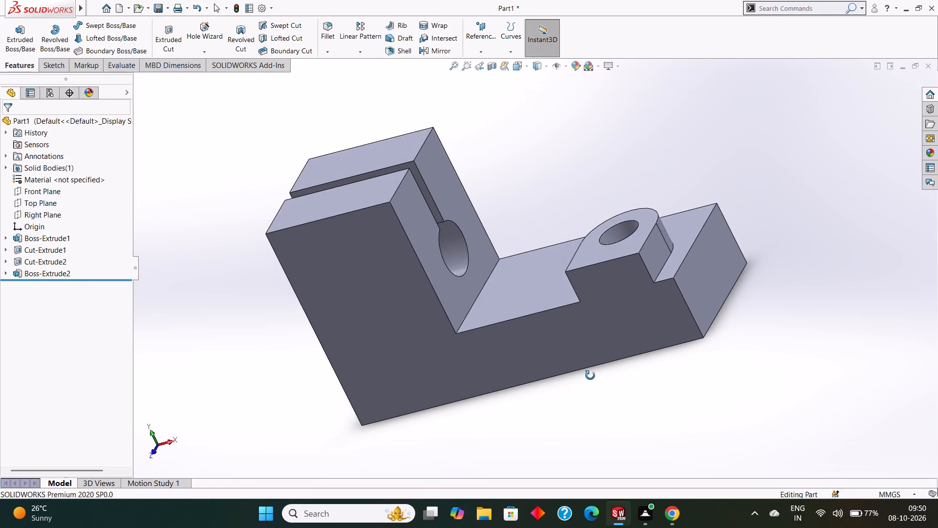
pyautogui.moveTo(590, 375); pyautogui.dragTo(559, 388, button='middle')
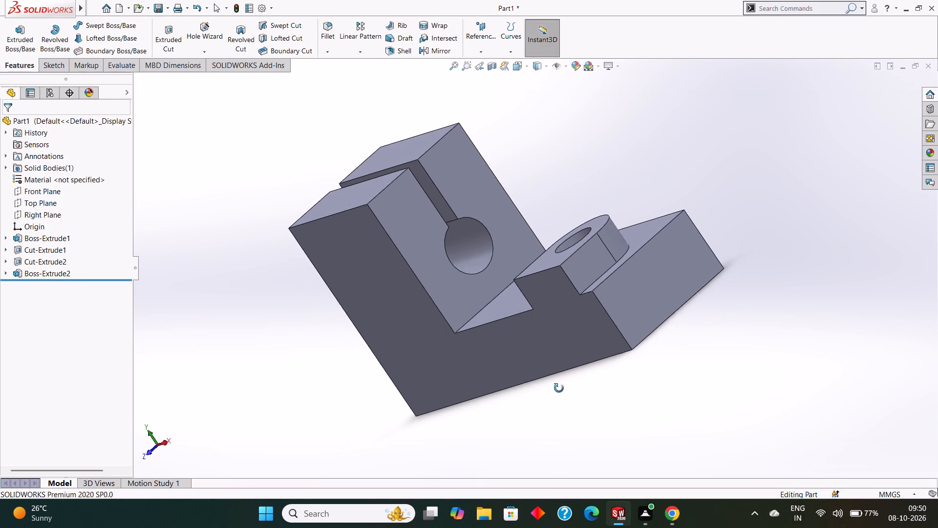
pyautogui.moveTo(559, 388); pyautogui.dragTo(536, 419, button='middle')
pyautogui.click(528, 298)
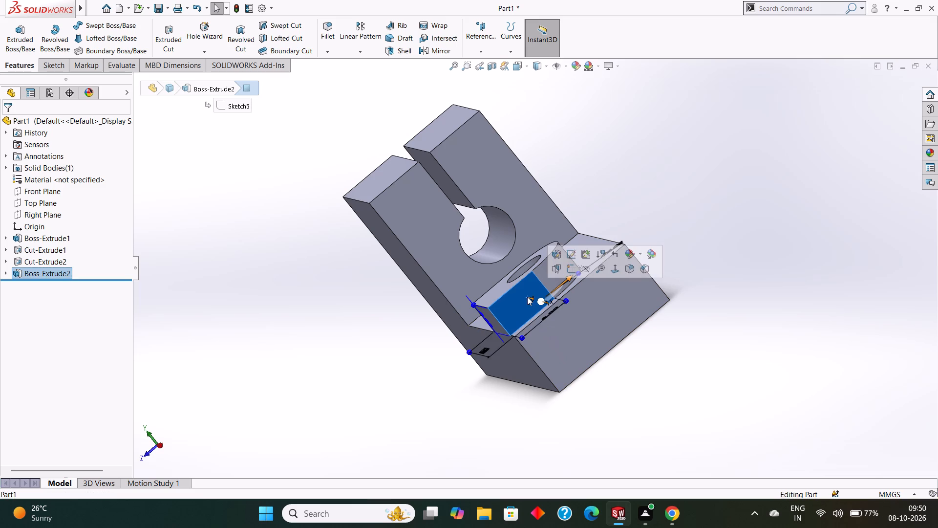
pyautogui.hotkey('ctrl', '8')
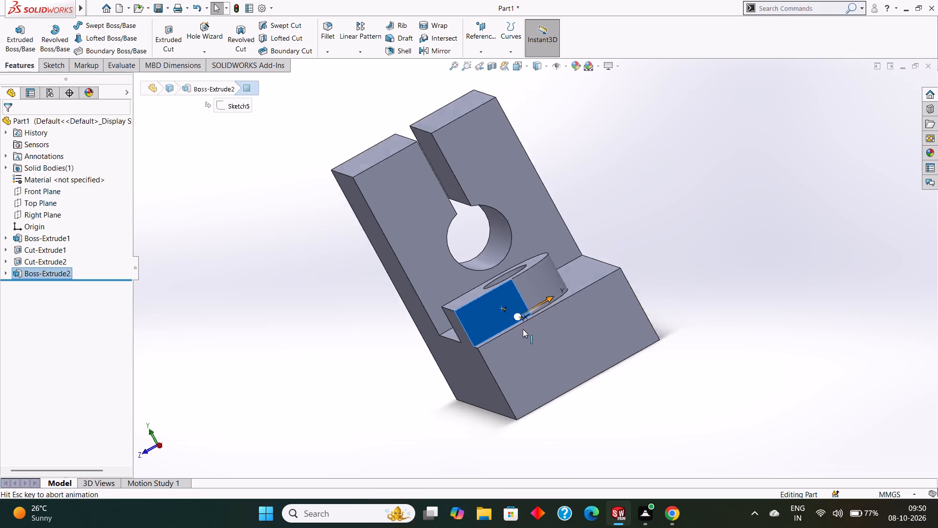
pyautogui.press('Escape')
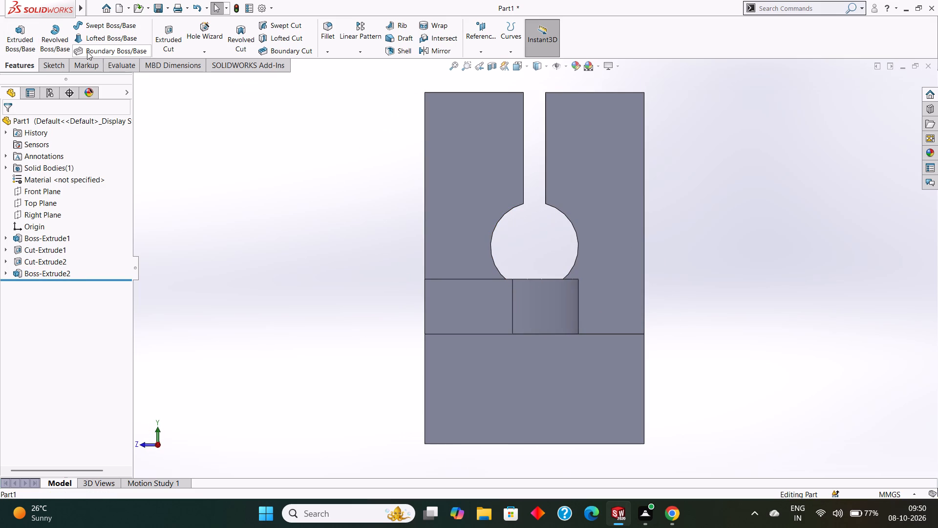
pyautogui.rightClick(461, 303)
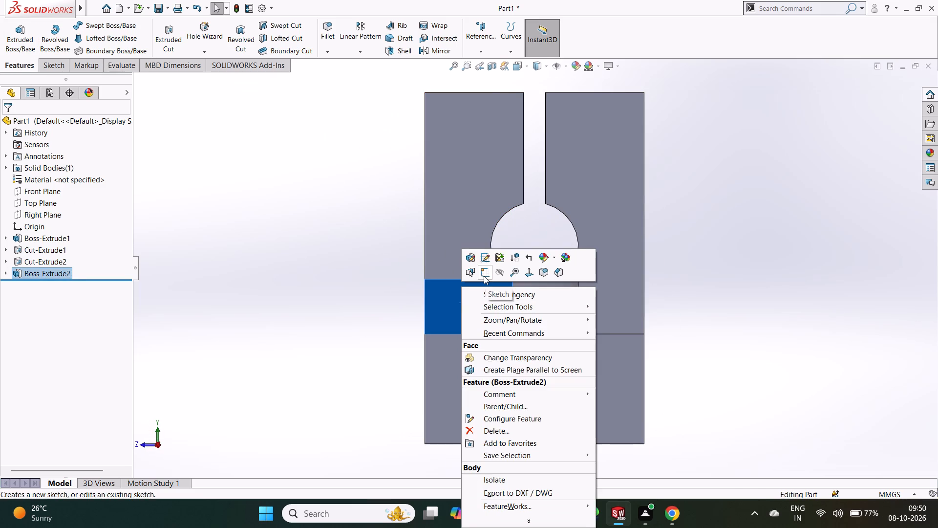
pyautogui.click(484, 276)
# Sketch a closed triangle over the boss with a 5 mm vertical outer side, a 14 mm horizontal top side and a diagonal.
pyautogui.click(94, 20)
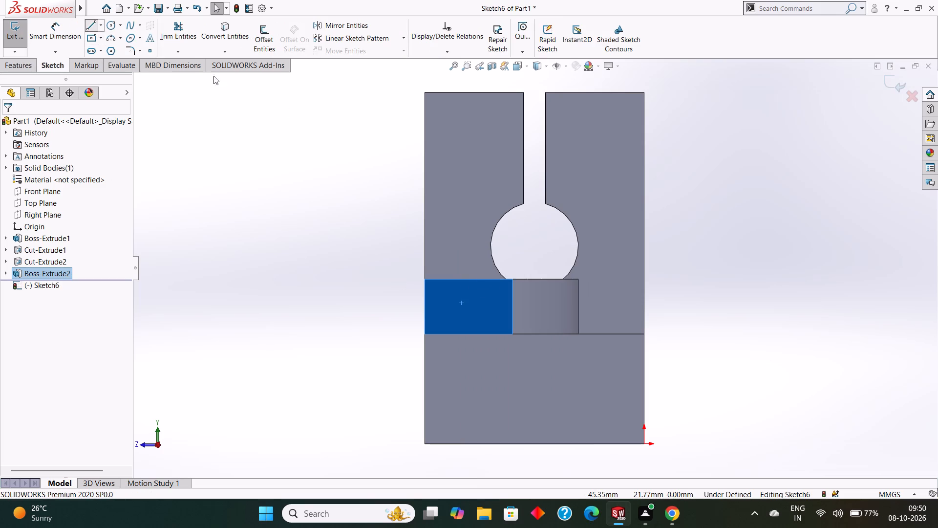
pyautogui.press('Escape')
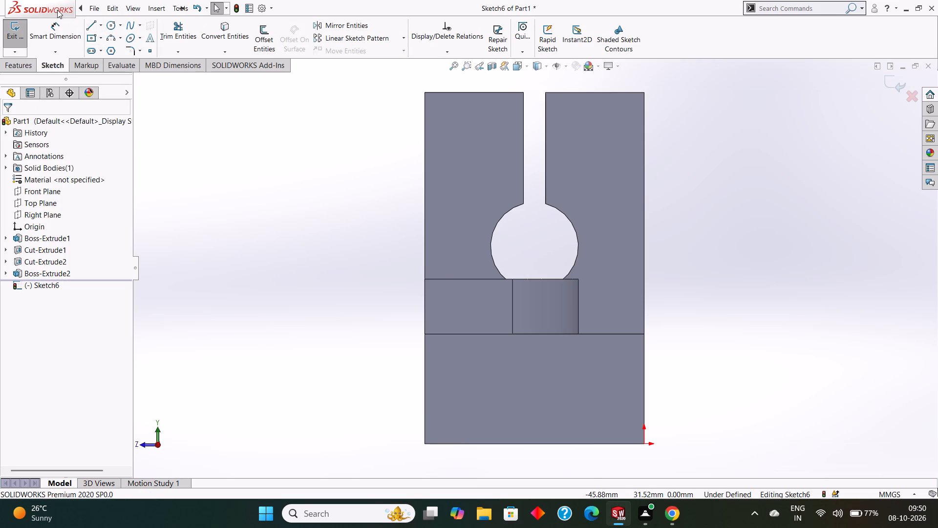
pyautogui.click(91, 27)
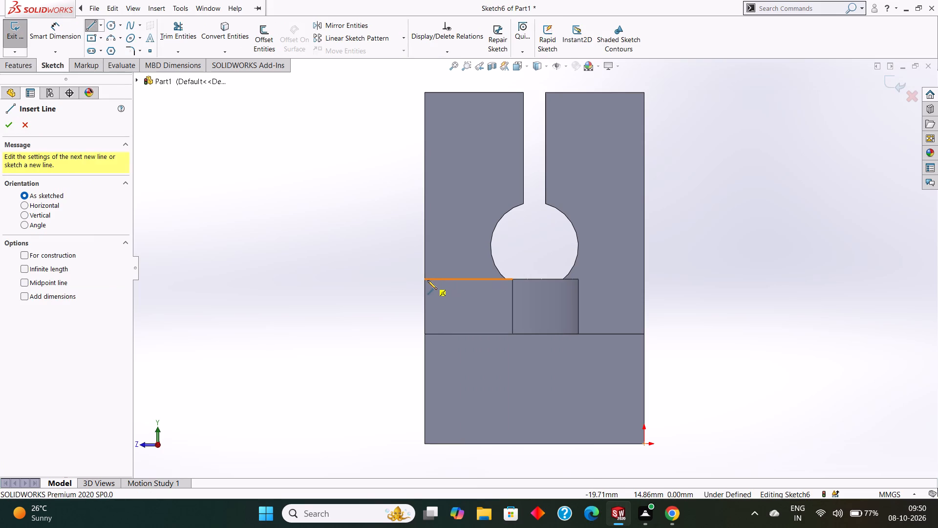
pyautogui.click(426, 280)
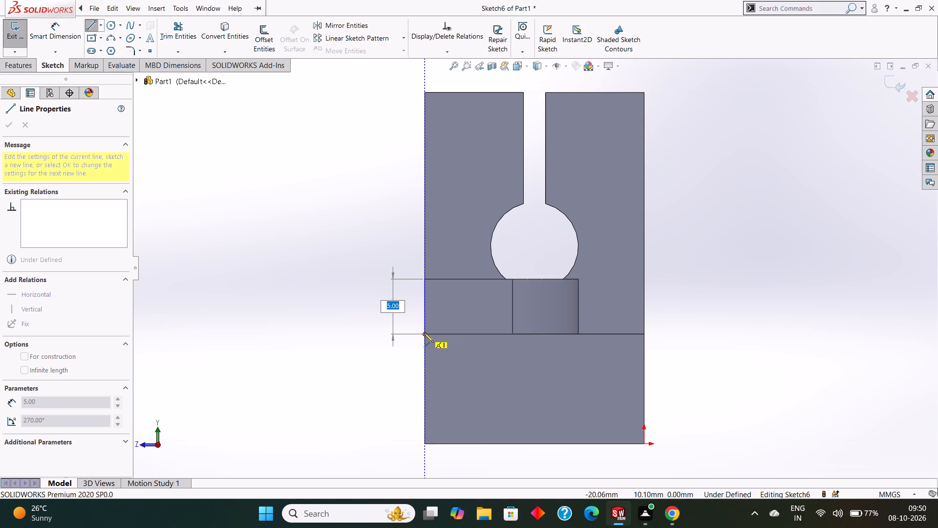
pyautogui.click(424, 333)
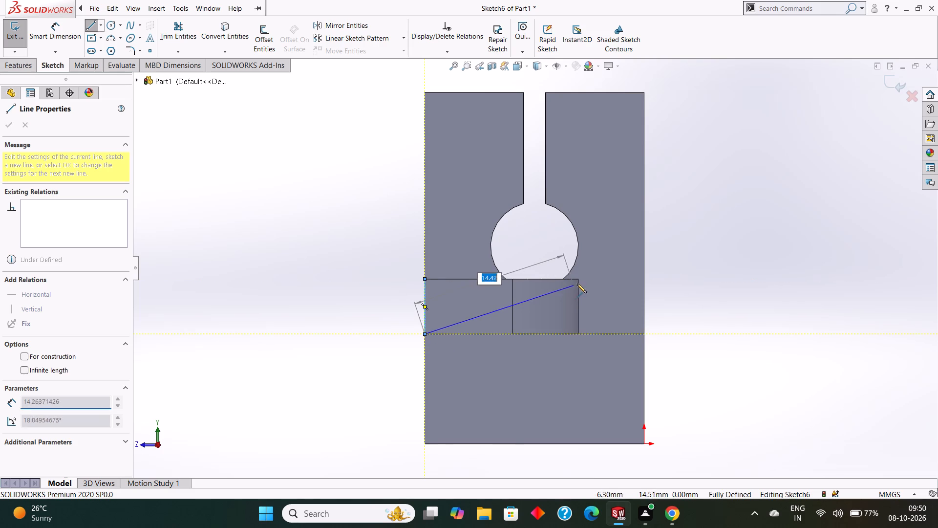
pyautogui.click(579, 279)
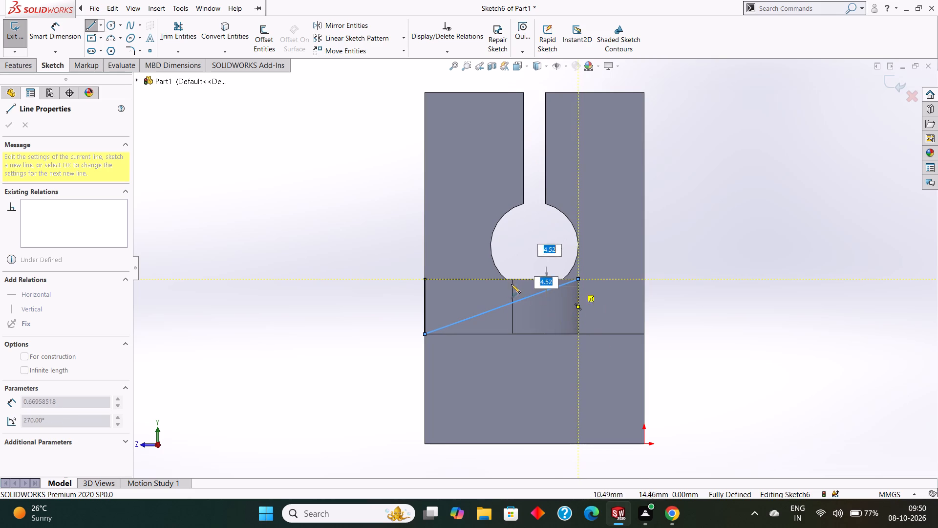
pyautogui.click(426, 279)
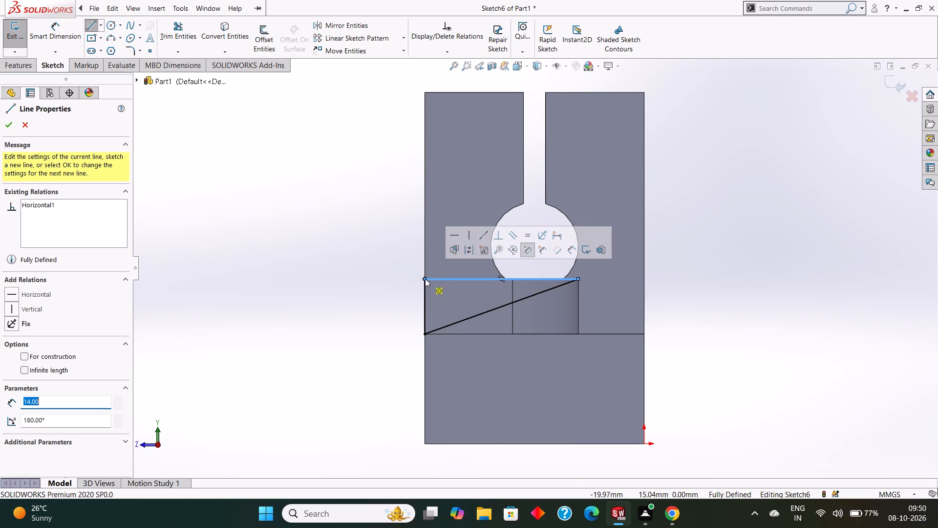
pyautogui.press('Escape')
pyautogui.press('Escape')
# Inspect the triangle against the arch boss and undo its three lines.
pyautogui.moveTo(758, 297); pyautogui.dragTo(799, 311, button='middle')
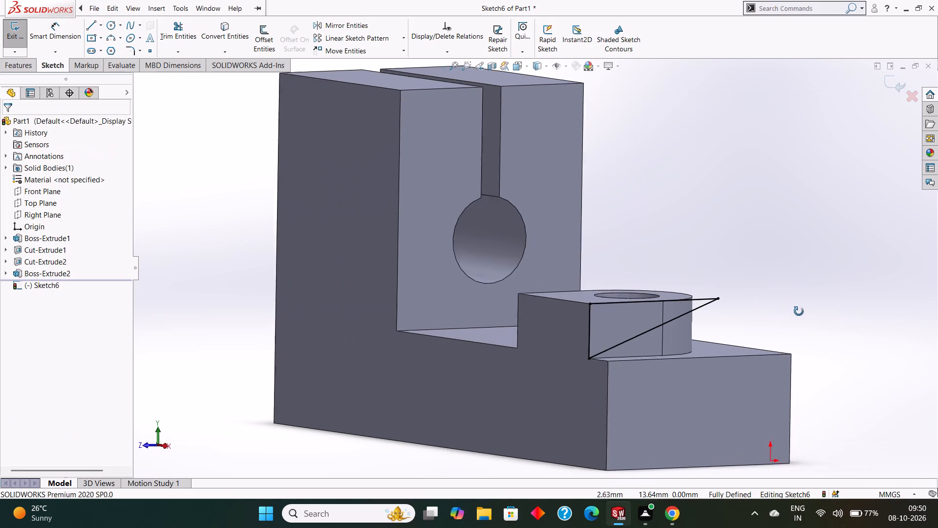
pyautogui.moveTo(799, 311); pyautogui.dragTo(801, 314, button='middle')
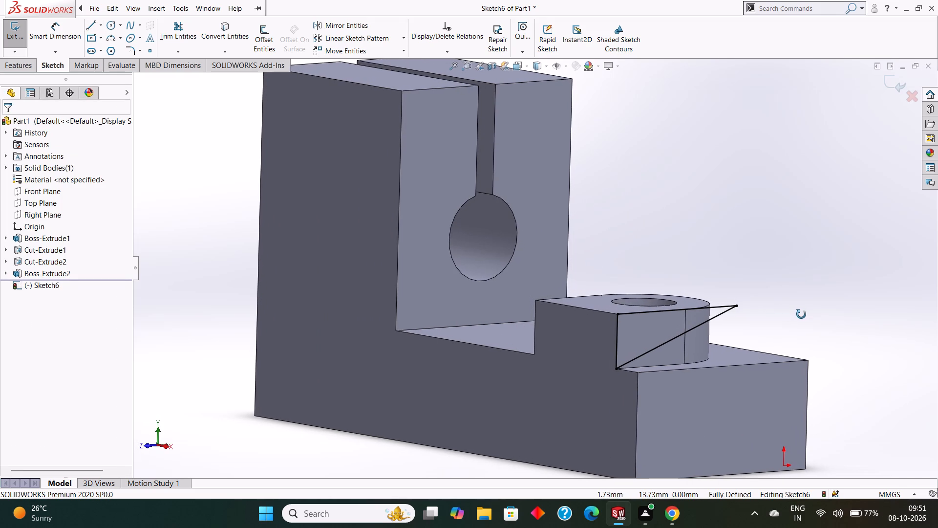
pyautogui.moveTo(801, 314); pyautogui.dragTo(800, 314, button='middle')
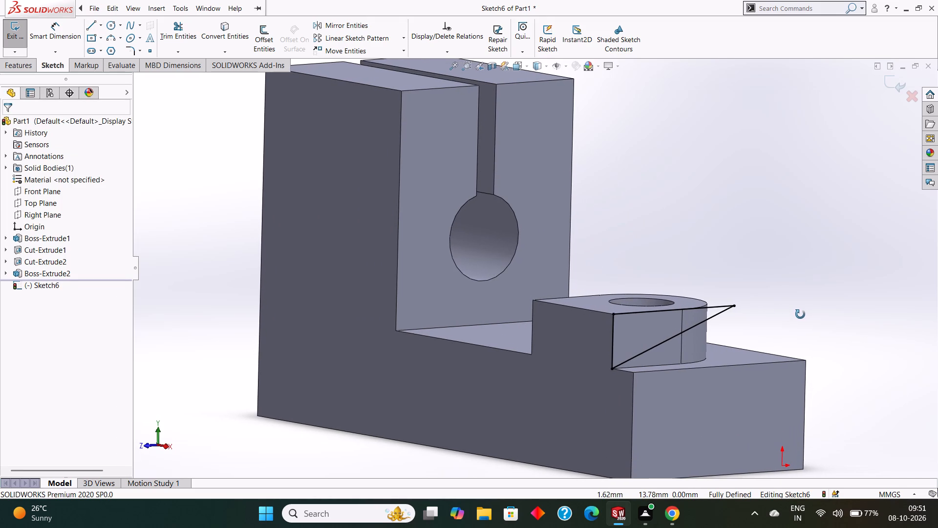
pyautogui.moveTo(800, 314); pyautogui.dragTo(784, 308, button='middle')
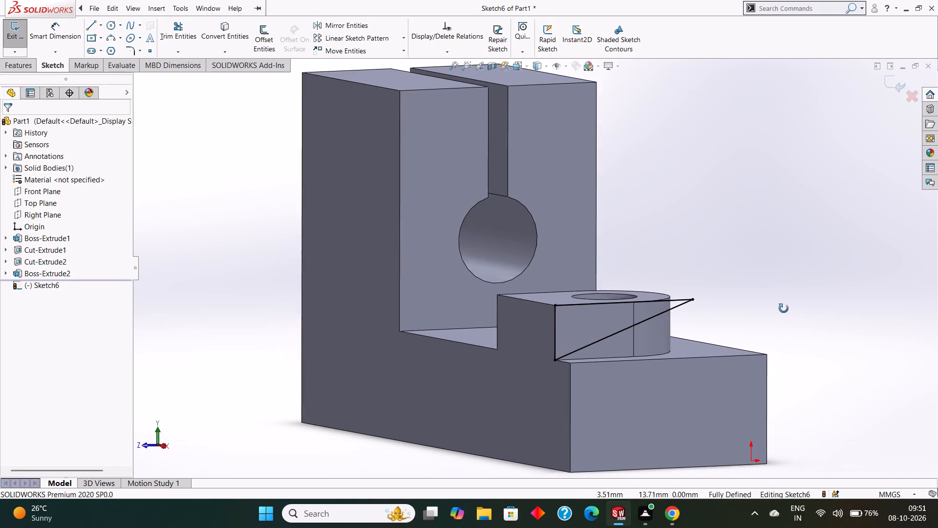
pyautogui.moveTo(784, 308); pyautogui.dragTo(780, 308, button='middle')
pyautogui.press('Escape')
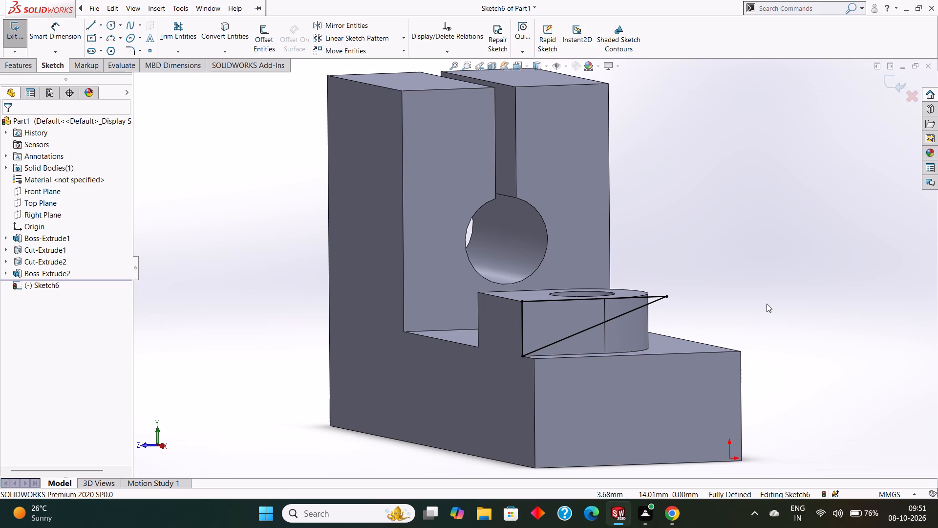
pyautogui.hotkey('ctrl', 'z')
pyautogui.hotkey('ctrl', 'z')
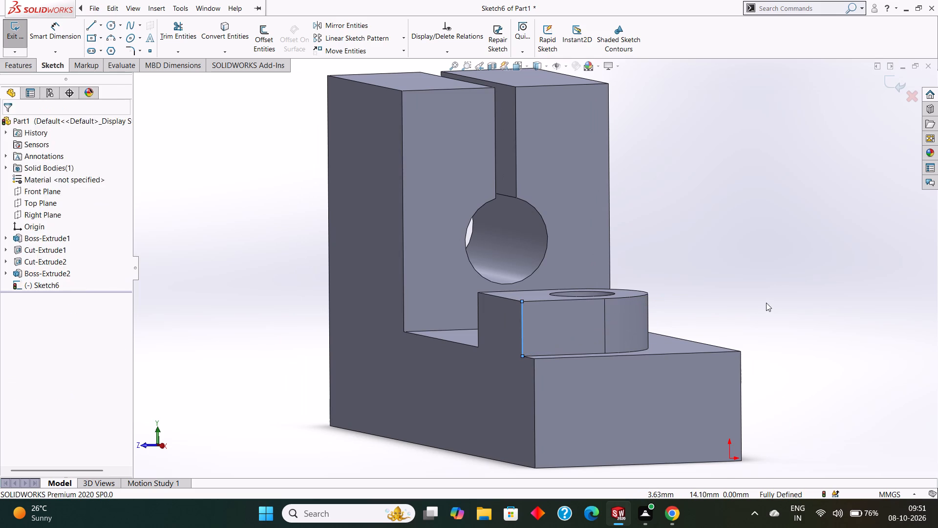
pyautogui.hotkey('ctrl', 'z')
# Sketch a triangle on the boss's flat end face from its top edge, its 5 mm outer vertical edge and the diagonal between them.
pyautogui.click(569, 318)
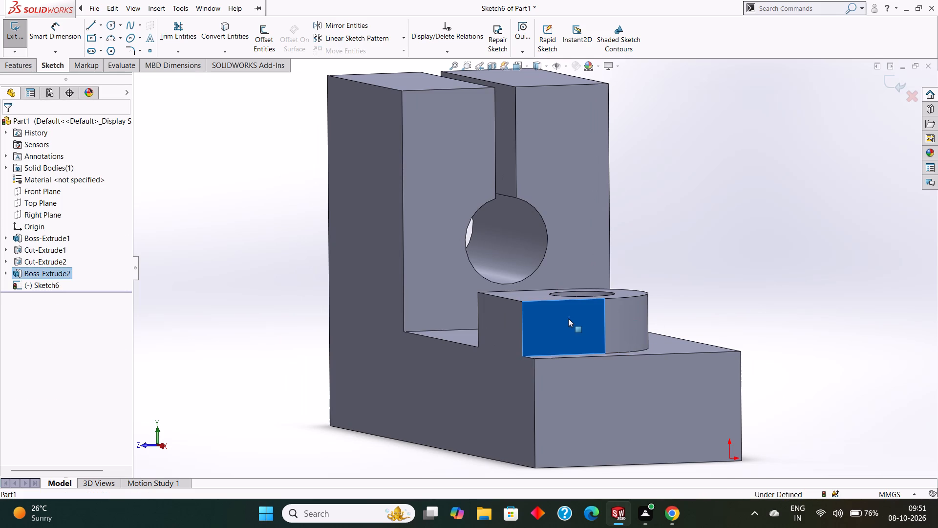
pyautogui.hotkey('ctrl', '8')
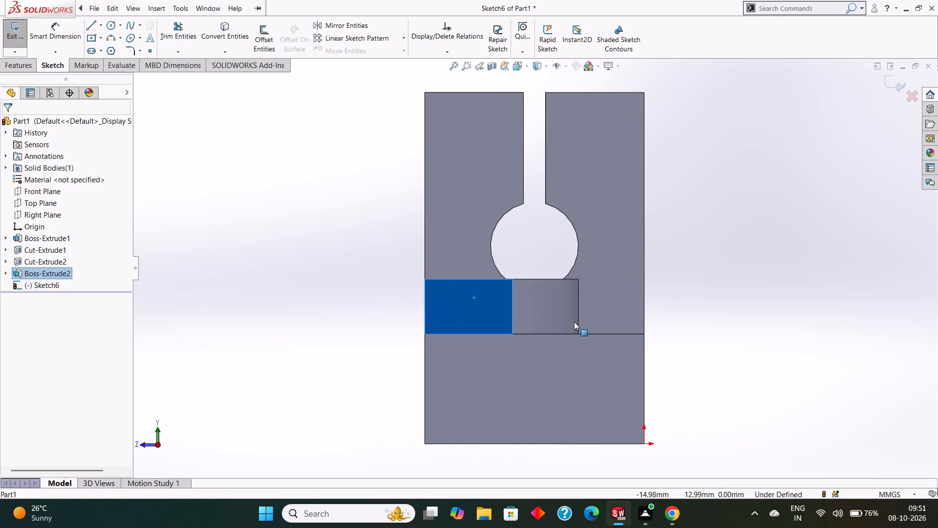
pyautogui.rightClick(447, 293)
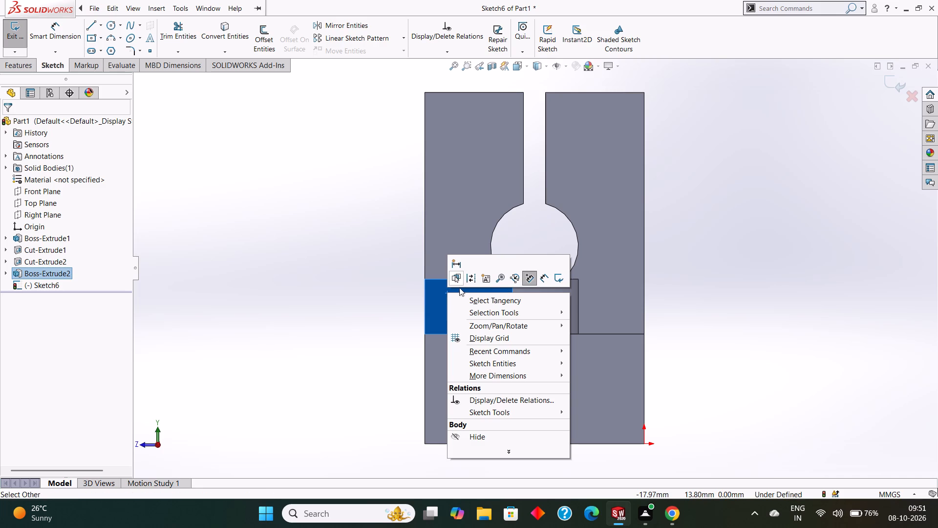
pyautogui.press('Escape')
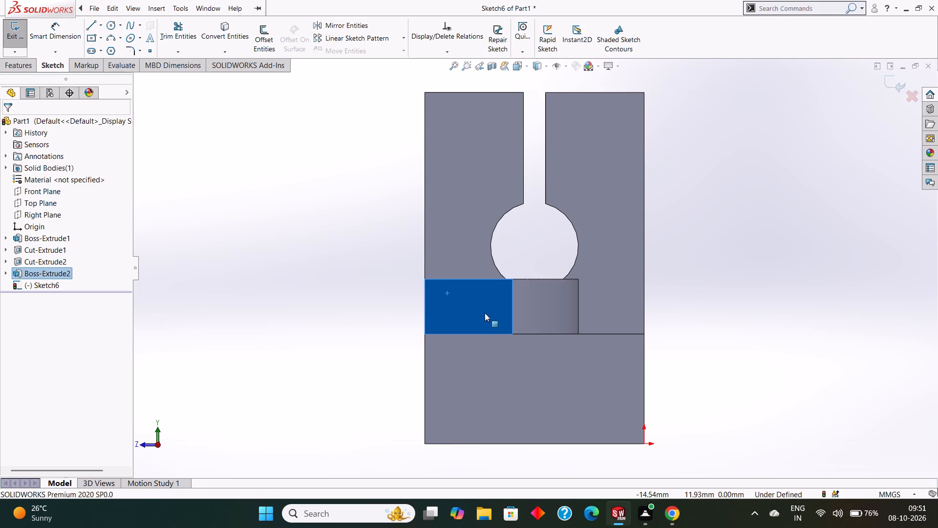
pyautogui.press('Escape')
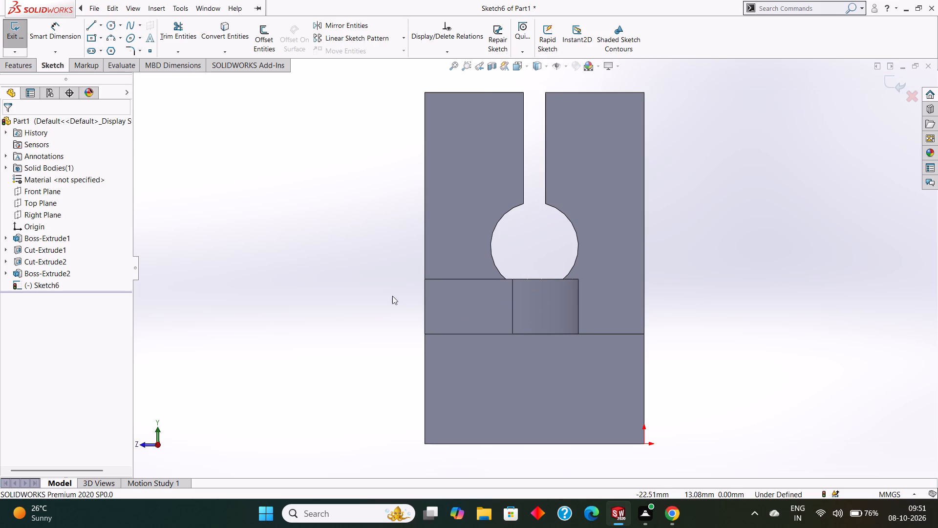
pyautogui.click(87, 26)
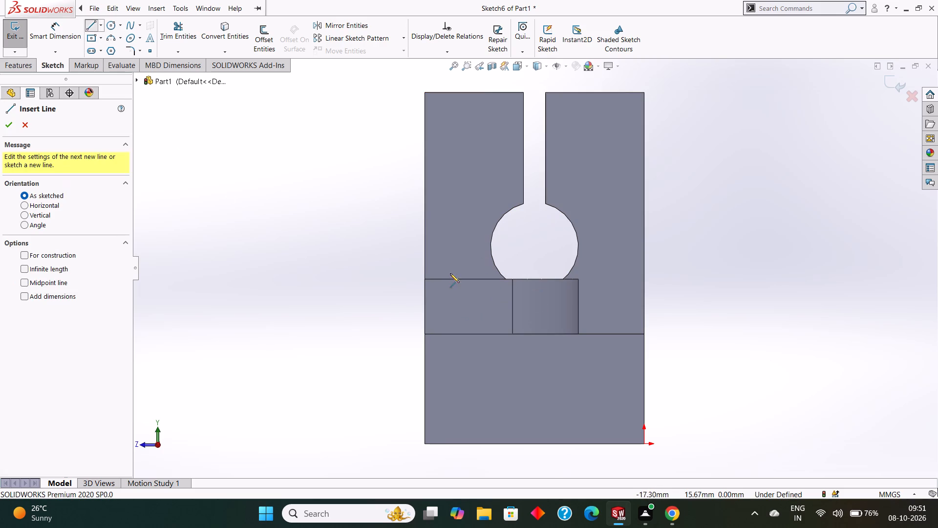
pyautogui.click(424, 279)
pyautogui.click(513, 280)
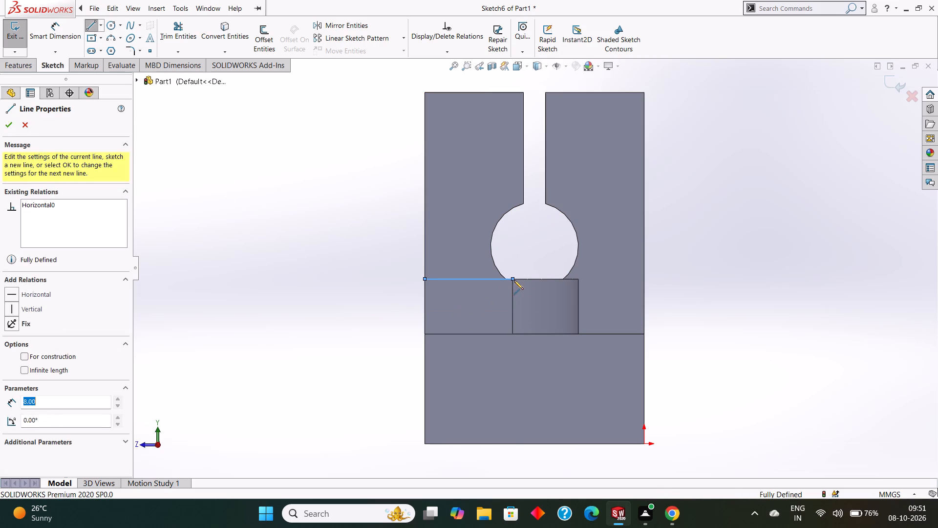
pyautogui.click(425, 335)
pyautogui.click(425, 279)
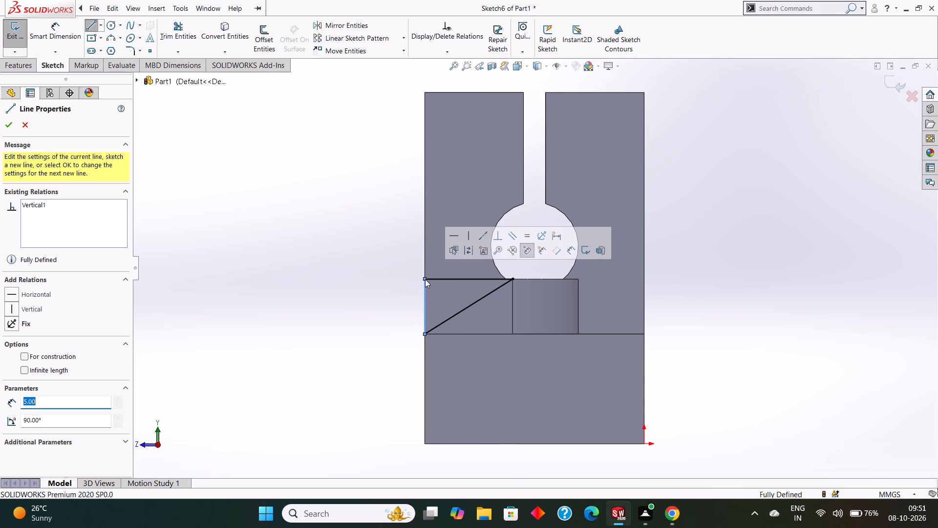
pyautogui.press('Escape')
pyautogui.press('`')
pyautogui.press('Escape')
# Cut-extrude the triangle 12 mm deep as a blind cut through the arch boss toward the upright.
pyautogui.moveTo(358, 282); pyautogui.dragTo(378, 300, button='middle')
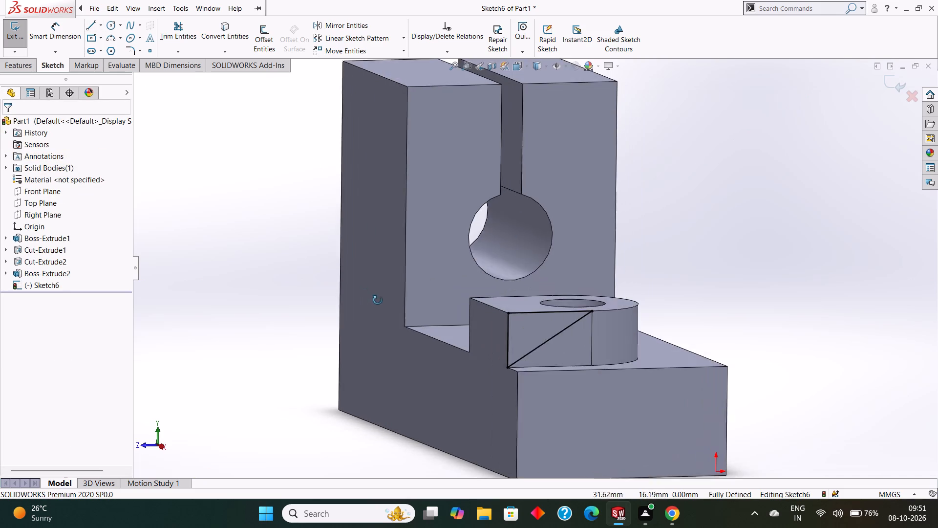
pyautogui.moveTo(378, 300); pyautogui.dragTo(381, 303, button='middle')
pyautogui.click(13, 69)
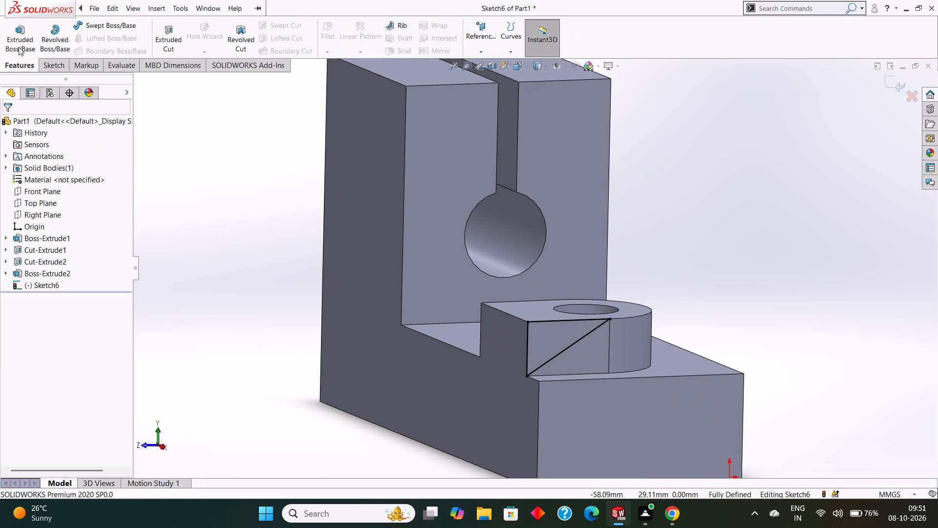
pyautogui.click(168, 44)
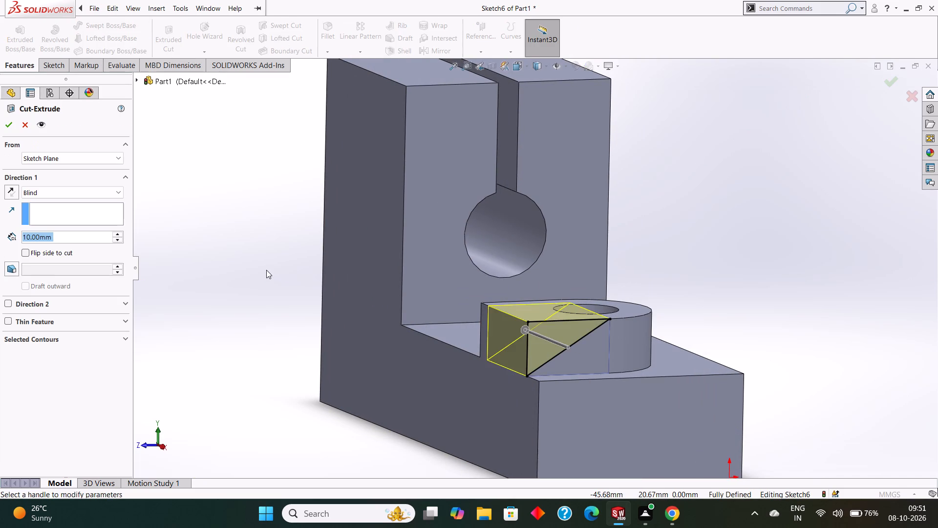
pyautogui.moveTo(266, 270); pyautogui.dragTo(298, 293, button='middle')
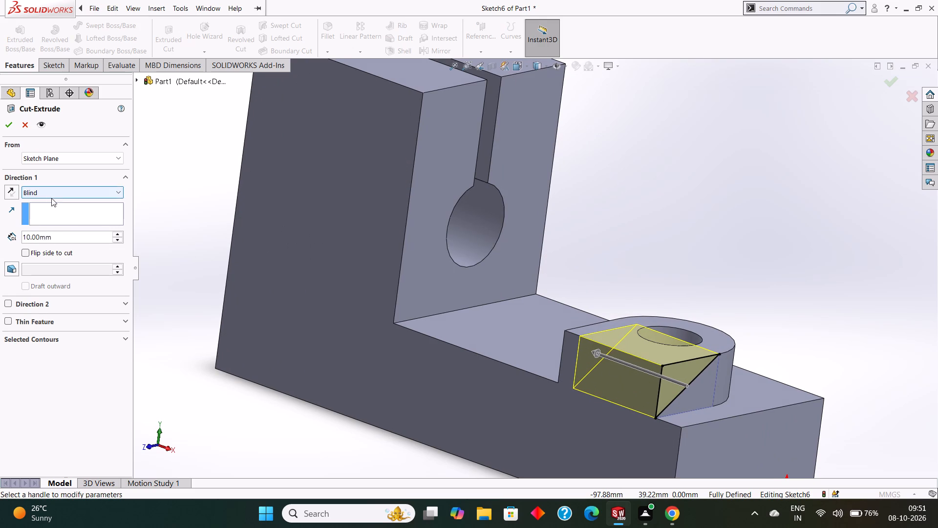
pyautogui.click(62, 236)
pyautogui.moveTo(67, 238); pyautogui.dragTo(12, 235)
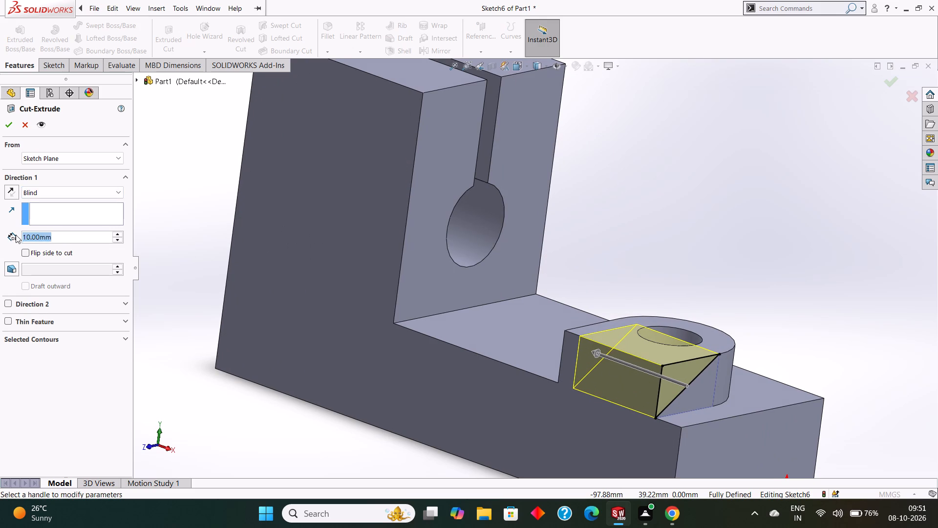
pyautogui.write('16')
pyautogui.press('Return')
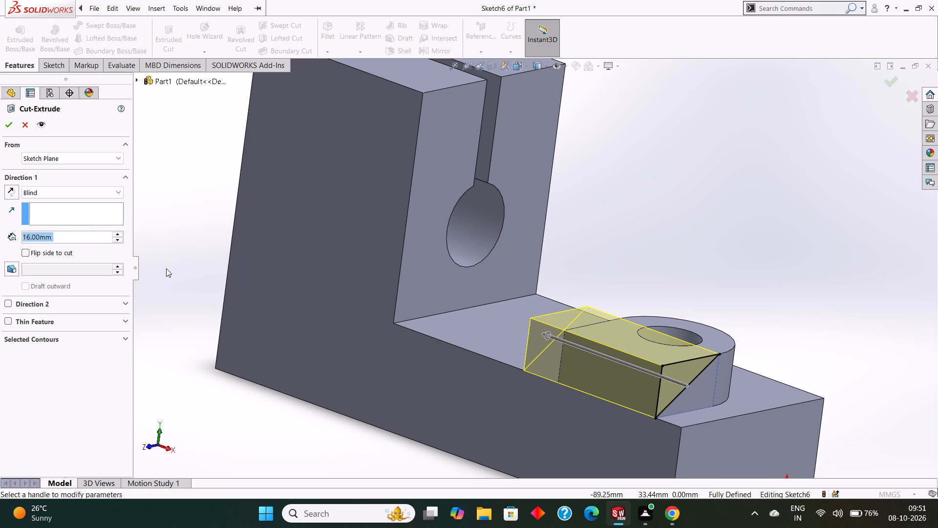
pyautogui.write('12')
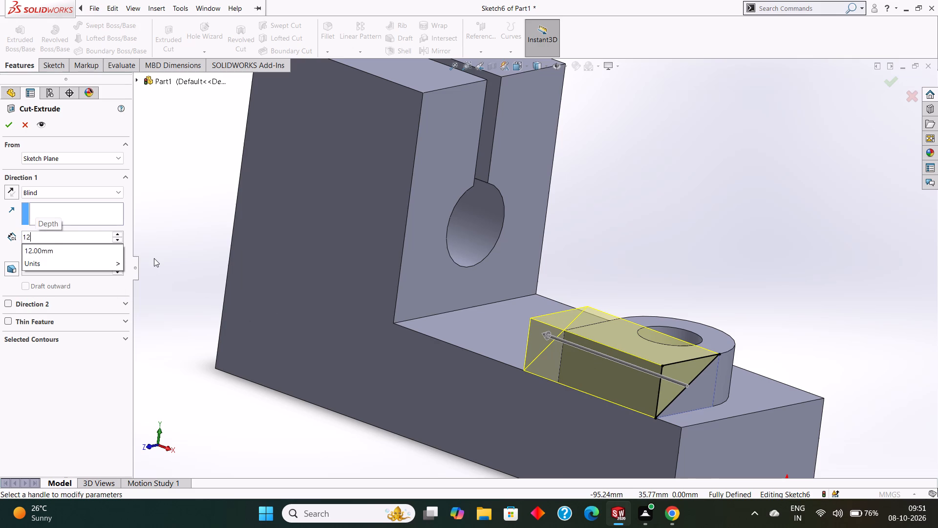
pyautogui.press('Return')
pyautogui.click(10, 129)
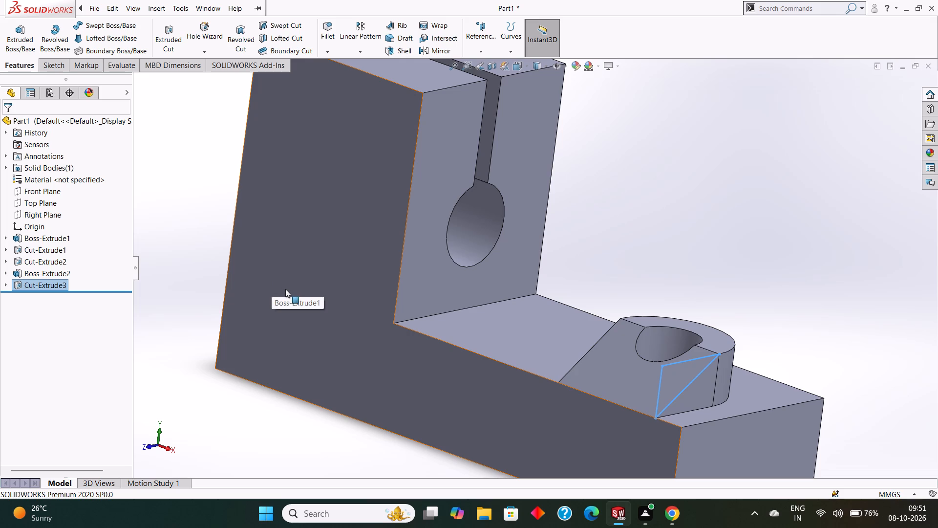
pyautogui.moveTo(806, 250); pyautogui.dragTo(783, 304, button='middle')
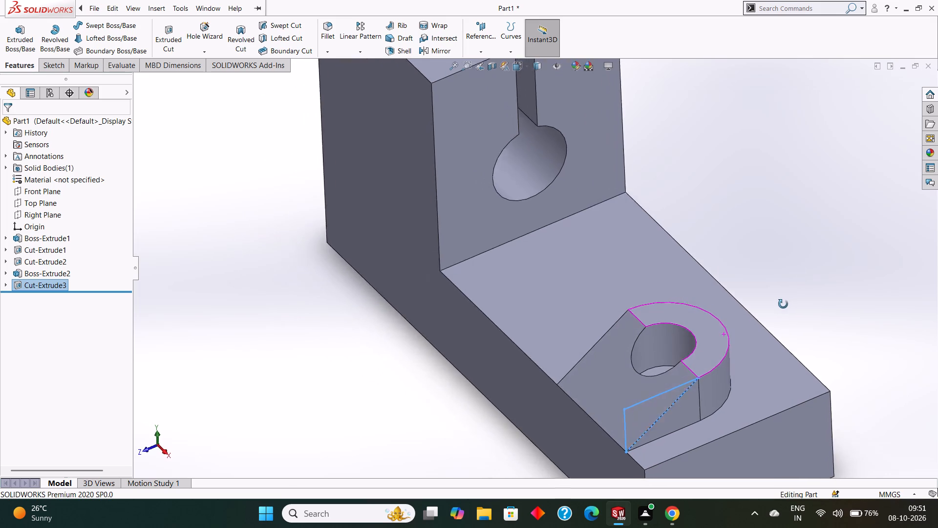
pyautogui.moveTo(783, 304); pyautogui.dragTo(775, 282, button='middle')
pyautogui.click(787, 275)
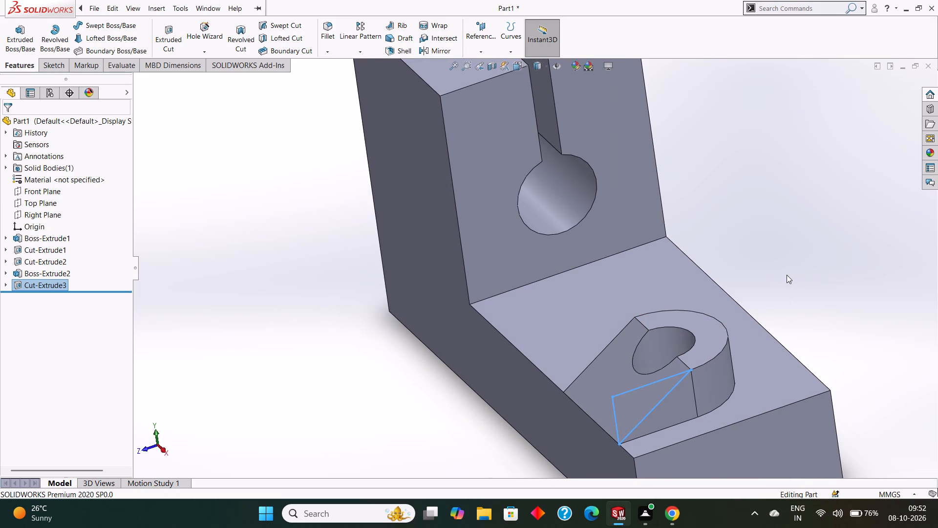
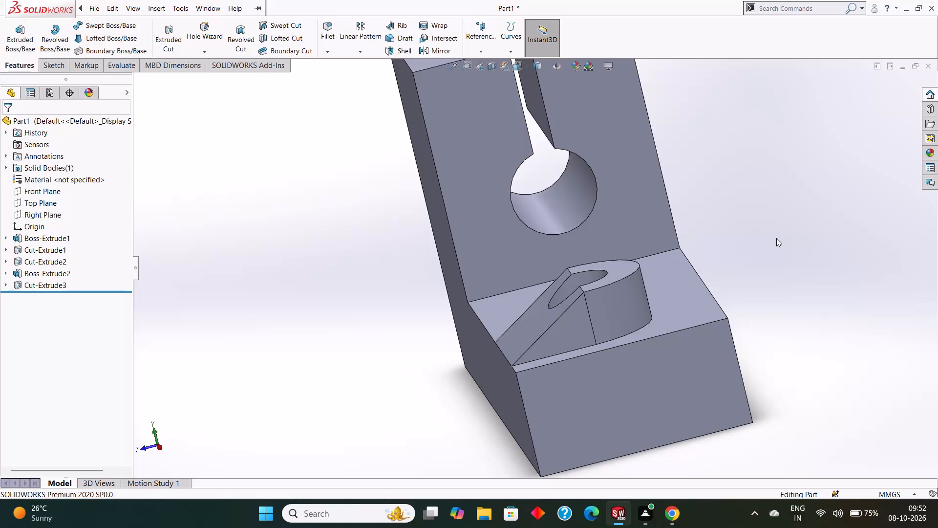
# Undo the last cut-extrude on the arch boss and return to its triangle sketch.
pyautogui.hotkey('ctrl', 'z')
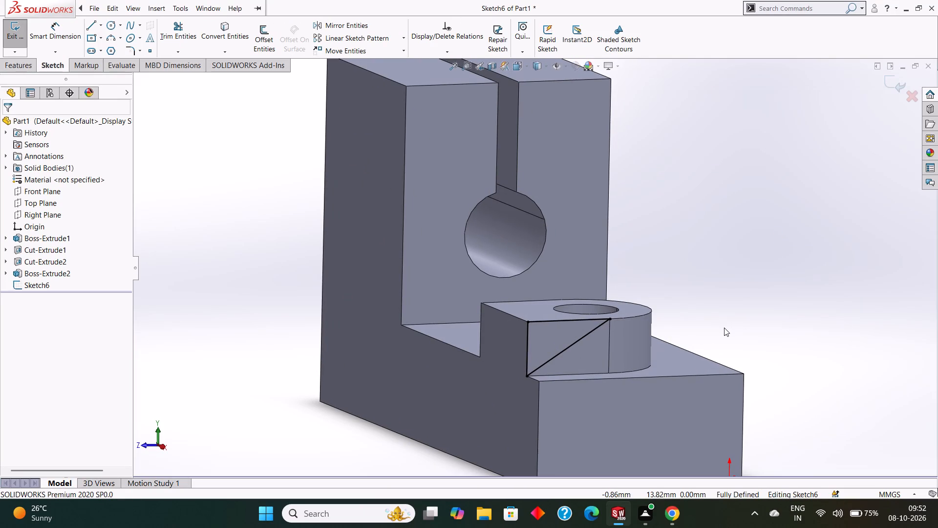
pyautogui.moveTo(744, 311); pyautogui.dragTo(736, 310, button='middle')
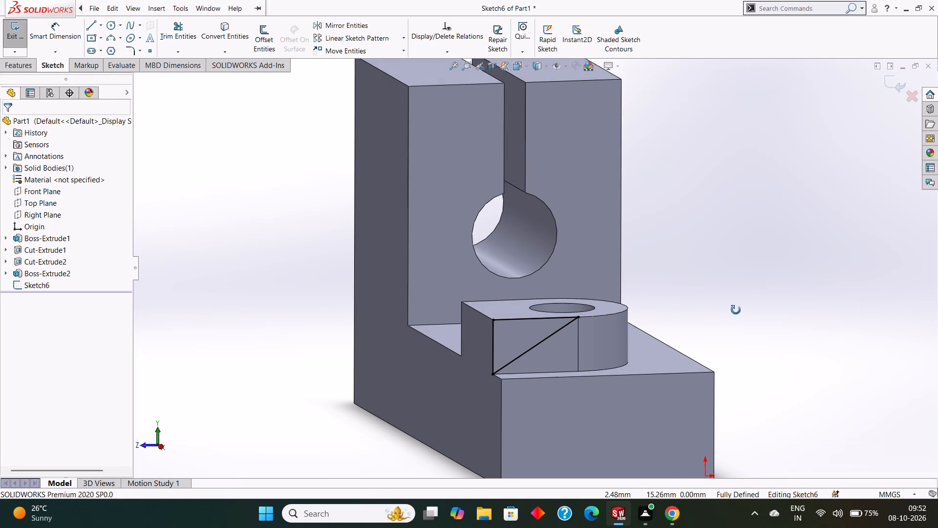
pyautogui.moveTo(736, 310); pyautogui.dragTo(733, 310, button='middle')
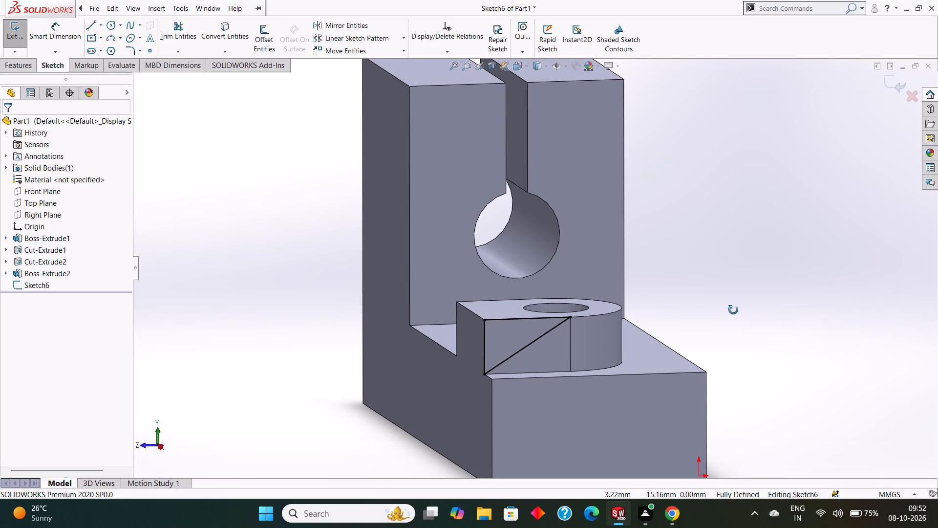
pyautogui.moveTo(733, 310); pyautogui.dragTo(733, 309, button='middle')
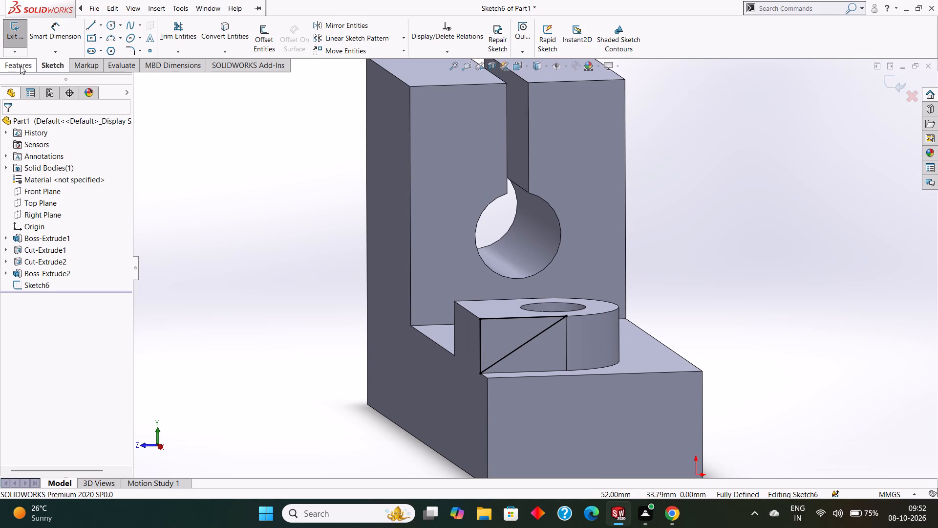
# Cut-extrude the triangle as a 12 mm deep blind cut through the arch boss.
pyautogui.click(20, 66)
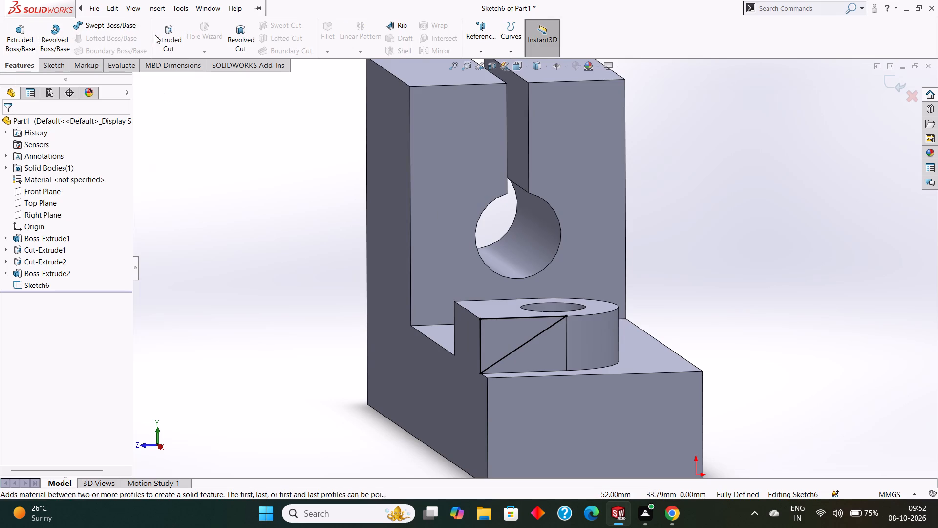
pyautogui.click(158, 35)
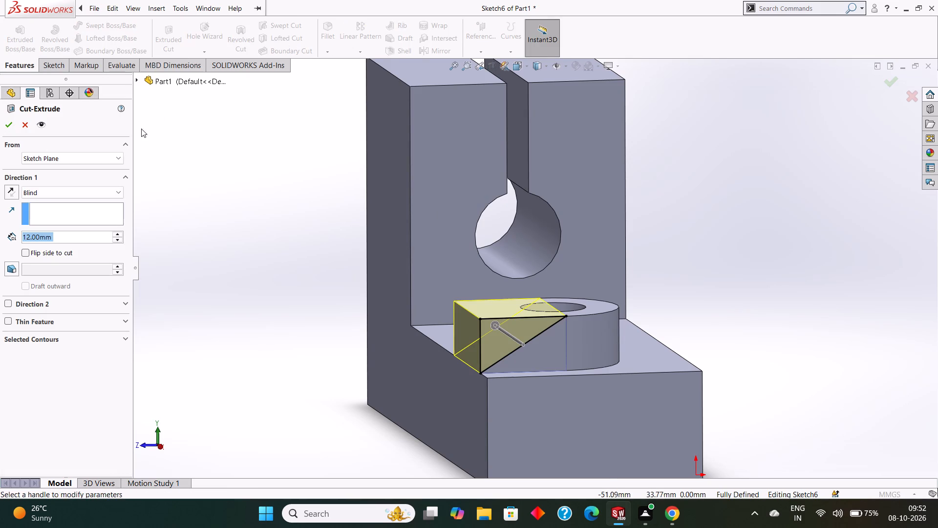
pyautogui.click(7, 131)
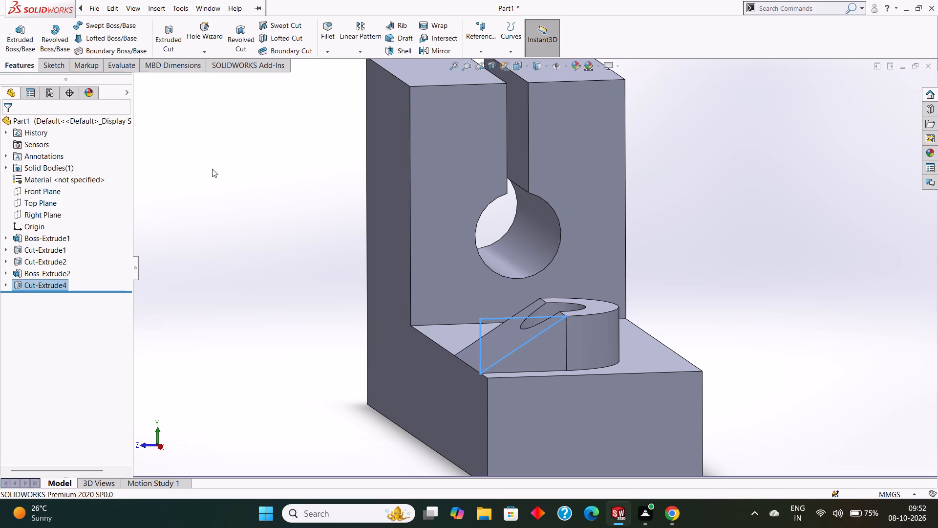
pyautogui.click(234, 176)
# Examine the slope cut and the hole in the arch boss from several angles.
pyautogui.moveTo(729, 288); pyautogui.dragTo(721, 289, button='middle')
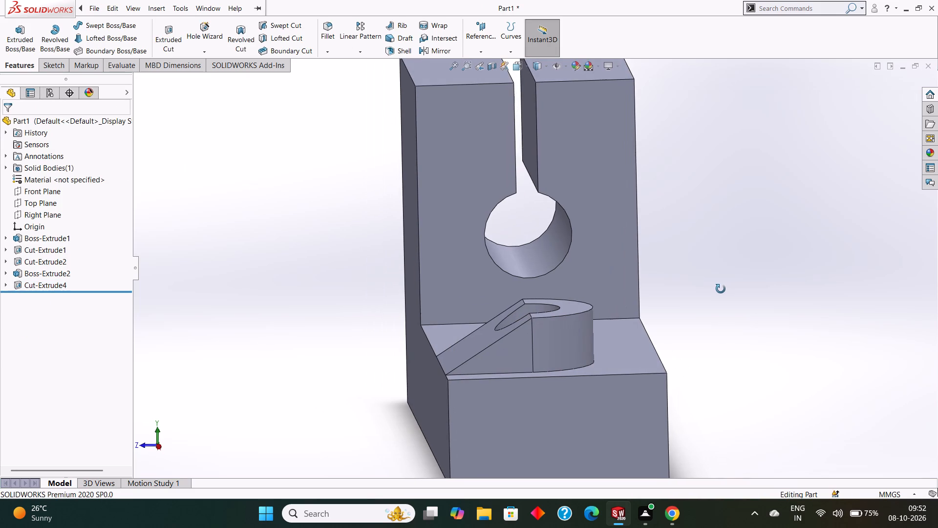
pyautogui.moveTo(721, 289); pyautogui.dragTo(725, 292, button='middle')
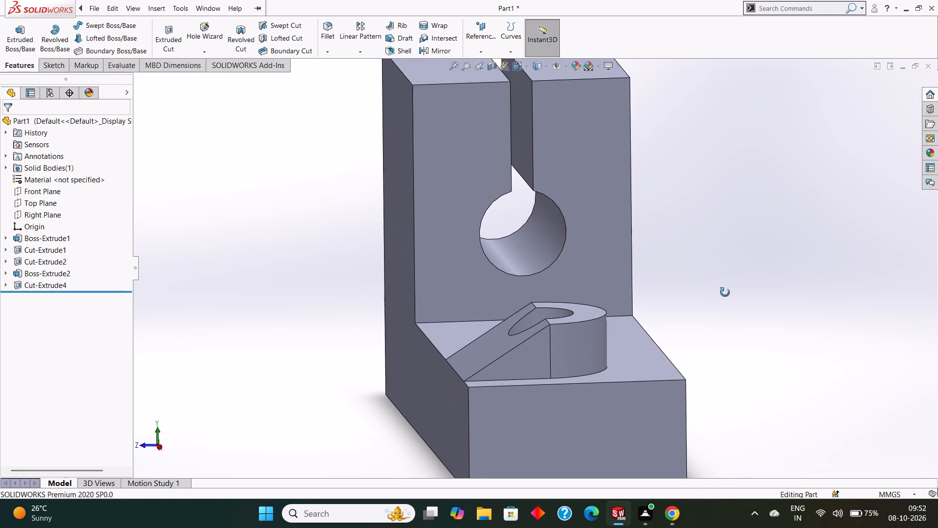
pyautogui.moveTo(725, 292); pyautogui.dragTo(726, 292, button='middle')
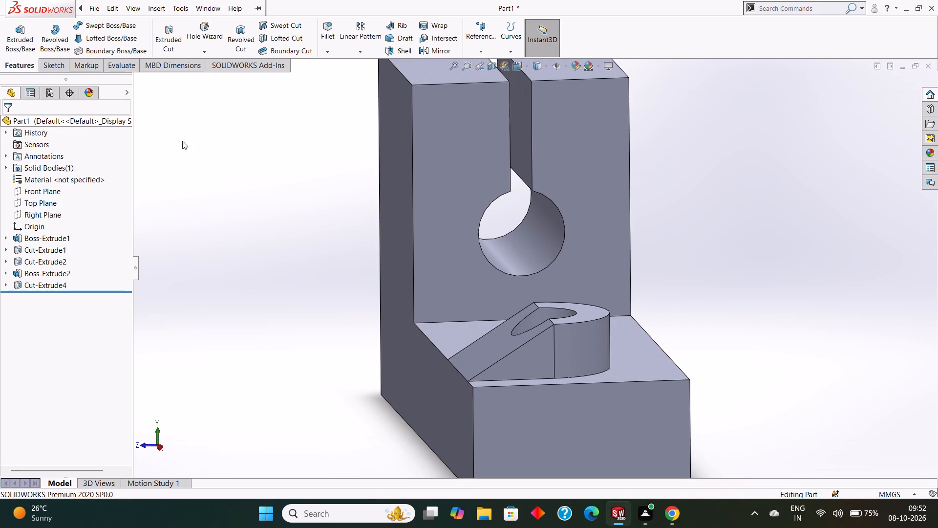
pyautogui.moveTo(298, 268); pyautogui.dragTo(323, 286, button='middle')
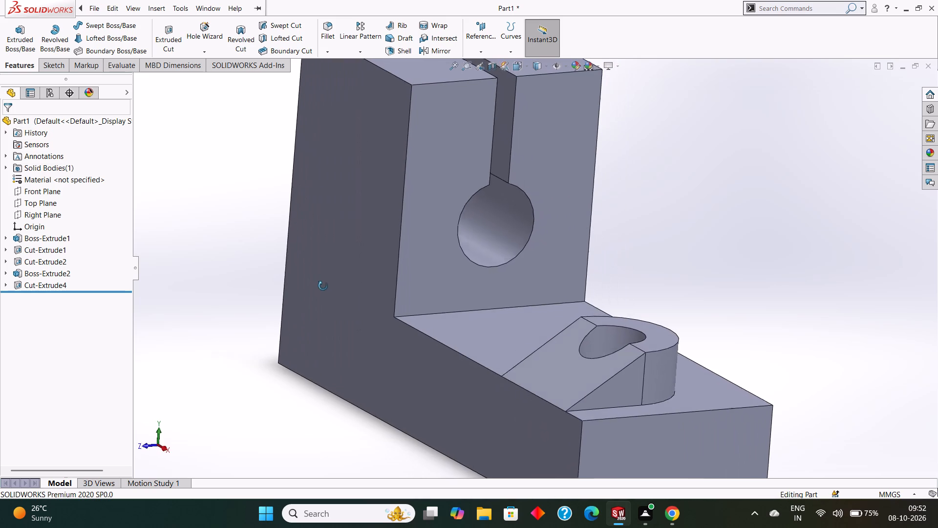
pyautogui.moveTo(323, 286); pyautogui.dragTo(318, 306, button='middle')
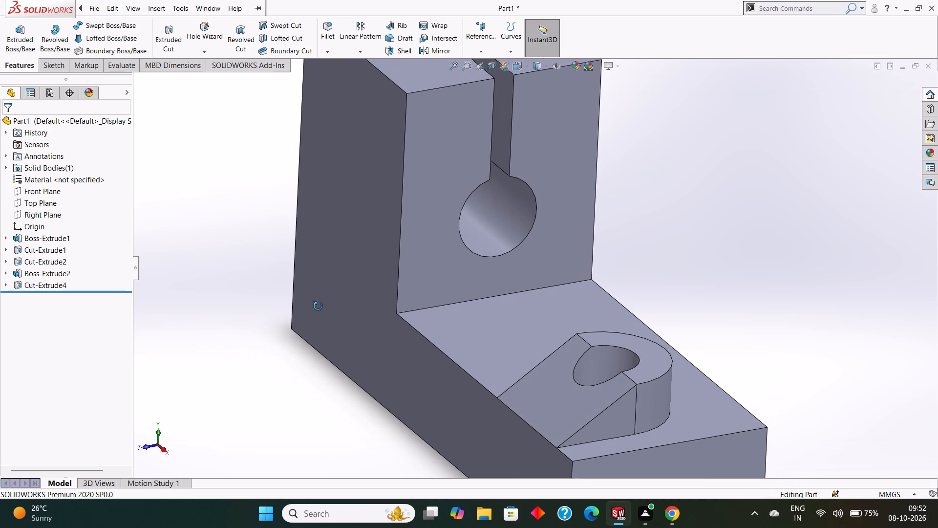
pyautogui.moveTo(318, 306); pyautogui.dragTo(309, 313, button='middle')
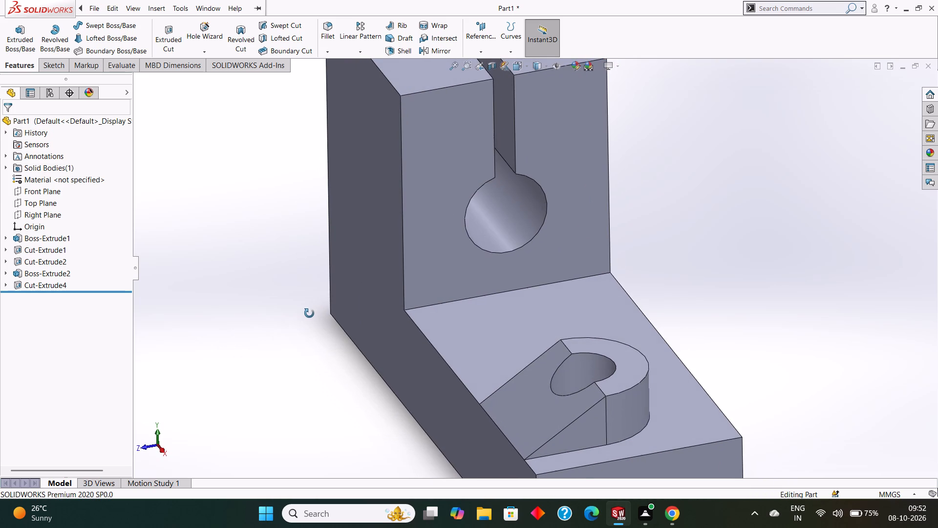
pyautogui.moveTo(309, 313); pyautogui.dragTo(321, 293, button='middle')
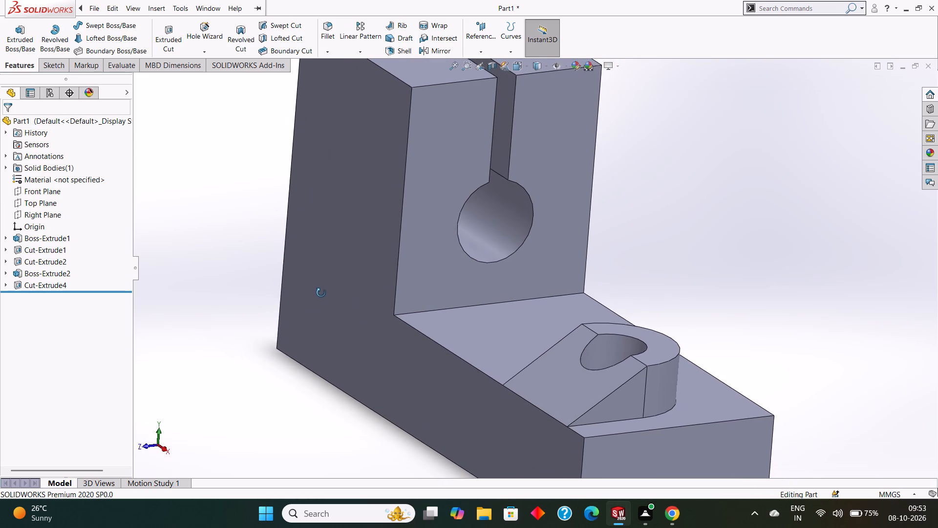
pyautogui.moveTo(321, 293); pyautogui.dragTo(309, 276, button='middle')
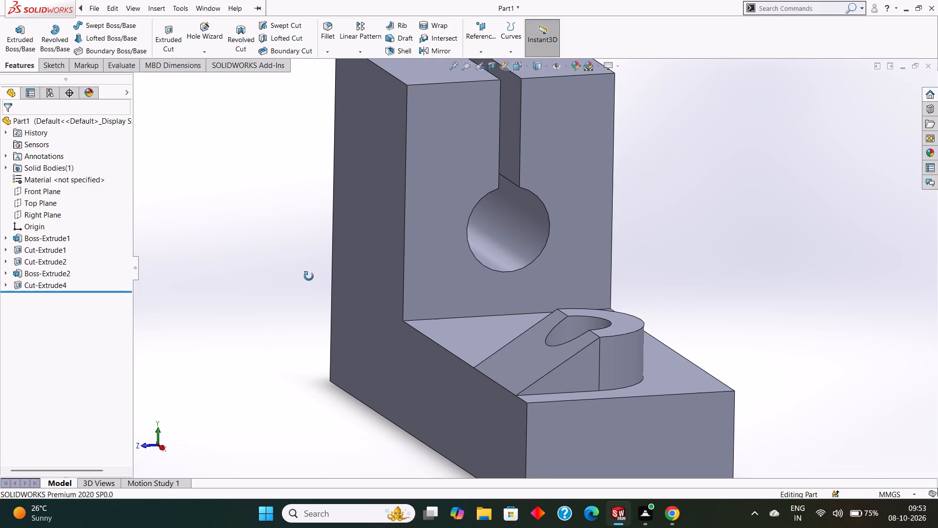
pyautogui.moveTo(309, 276); pyautogui.dragTo(297, 274, button='middle')
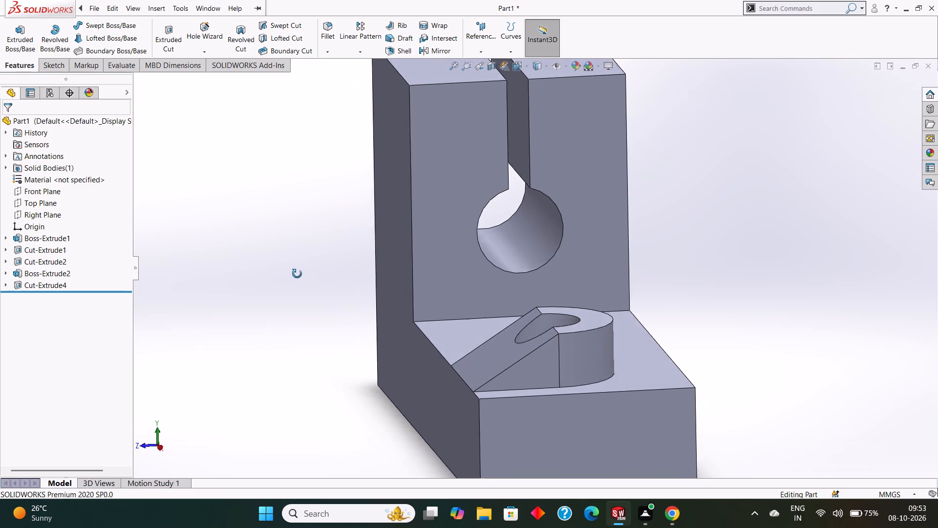
pyautogui.moveTo(297, 274); pyautogui.dragTo(305, 289, button='middle')
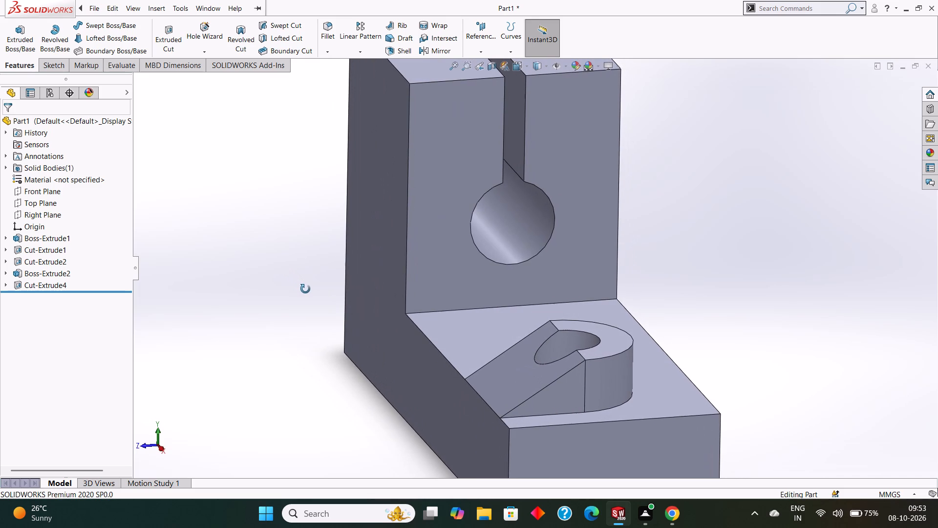
pyautogui.moveTo(305, 289); pyautogui.dragTo(308, 290, button='middle')
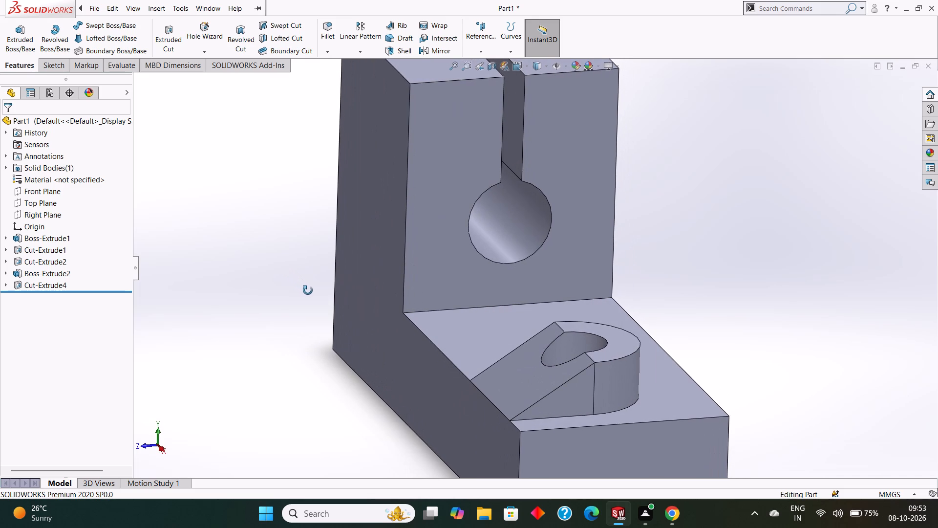
pyautogui.moveTo(308, 290); pyautogui.dragTo(308, 292, button='middle')
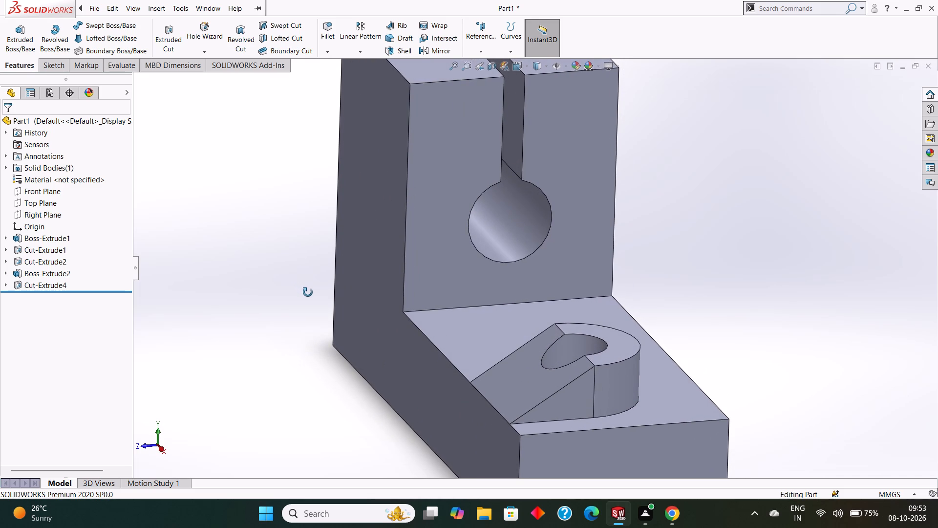
pyautogui.moveTo(308, 292); pyautogui.dragTo(341, 293, button='middle')
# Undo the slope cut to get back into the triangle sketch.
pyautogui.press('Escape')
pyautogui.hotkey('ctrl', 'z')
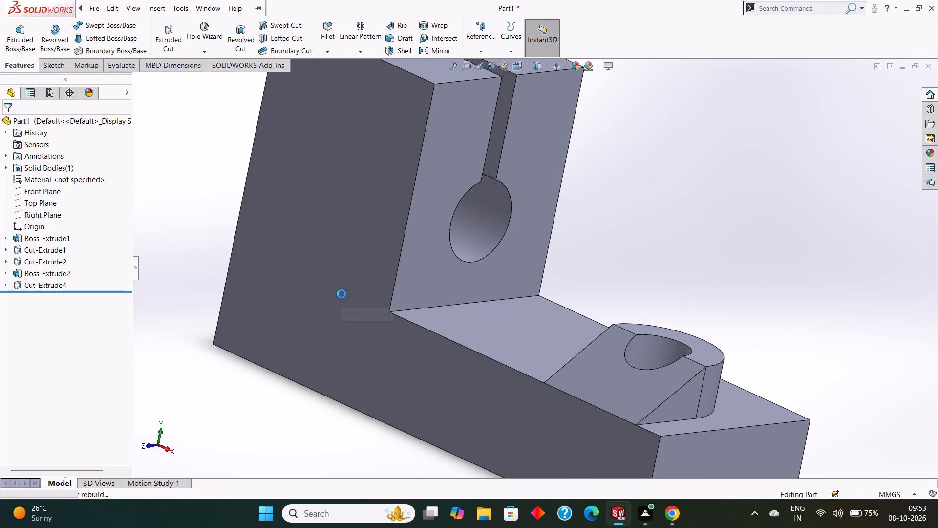
# Delete the triangle's horizontal top line, diagonal and vertical outer line from the sketch on the boss's flat end face.
pyautogui.moveTo(689, 261); pyautogui.dragTo(702, 305, button='middle')
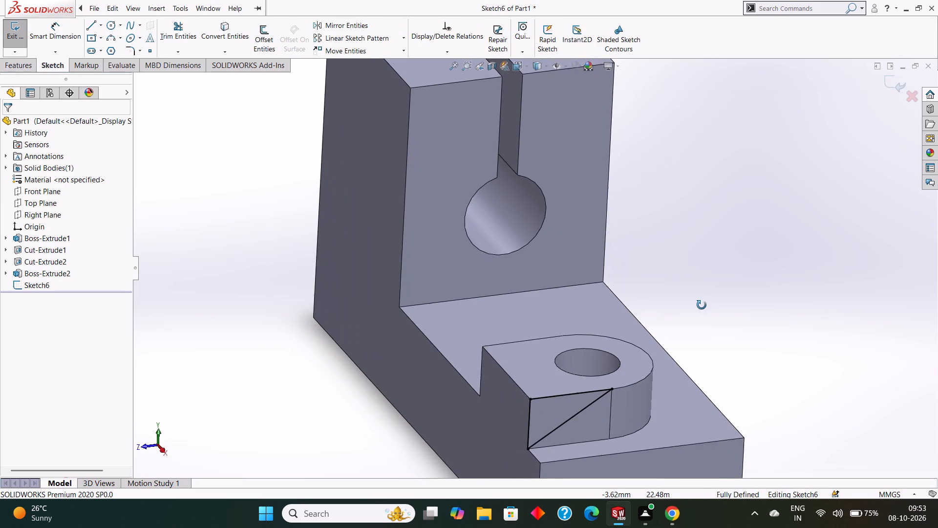
pyautogui.moveTo(702, 305); pyautogui.dragTo(721, 303, button='middle')
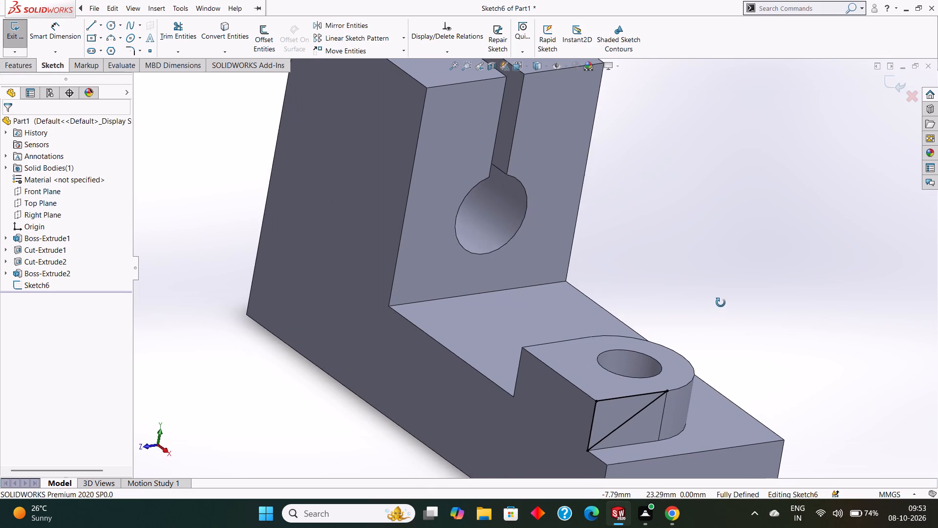
pyautogui.moveTo(721, 303); pyautogui.dragTo(743, 292, button='middle')
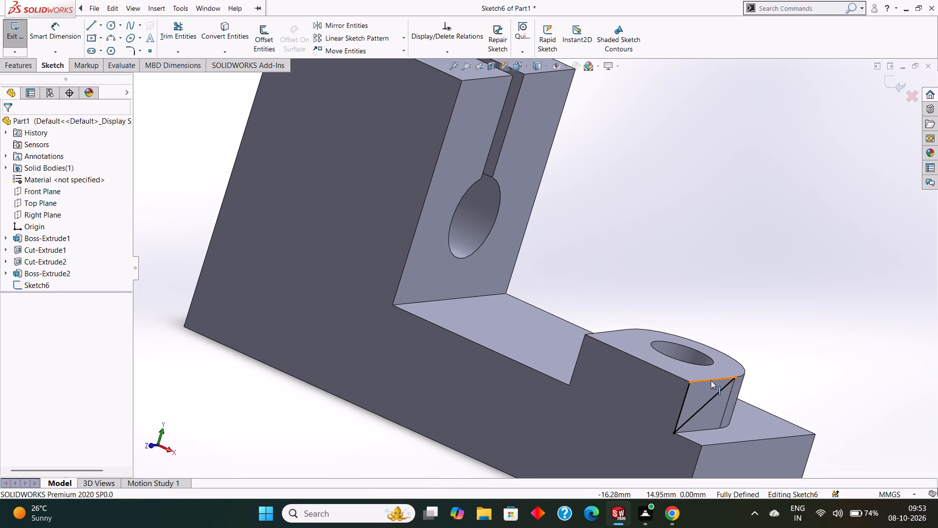
pyautogui.rightClick(709, 380)
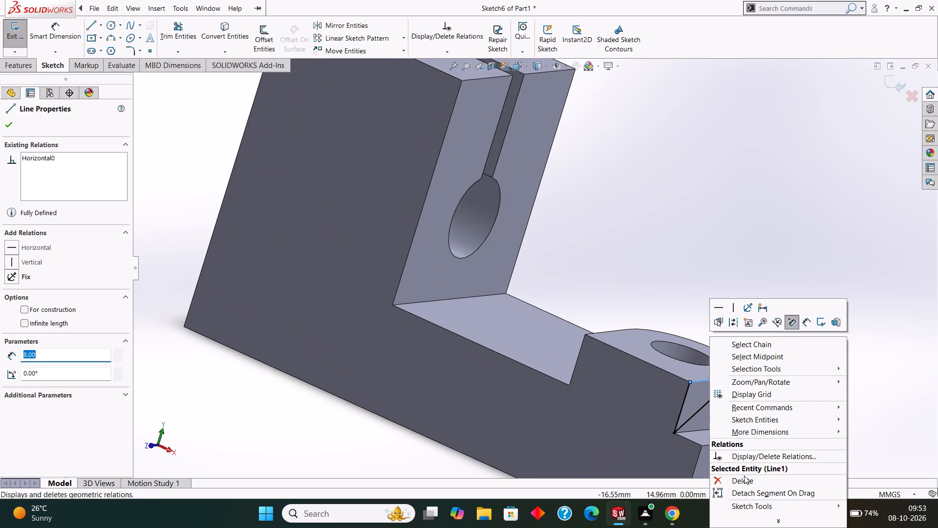
pyautogui.click(746, 482)
pyautogui.rightClick(686, 402)
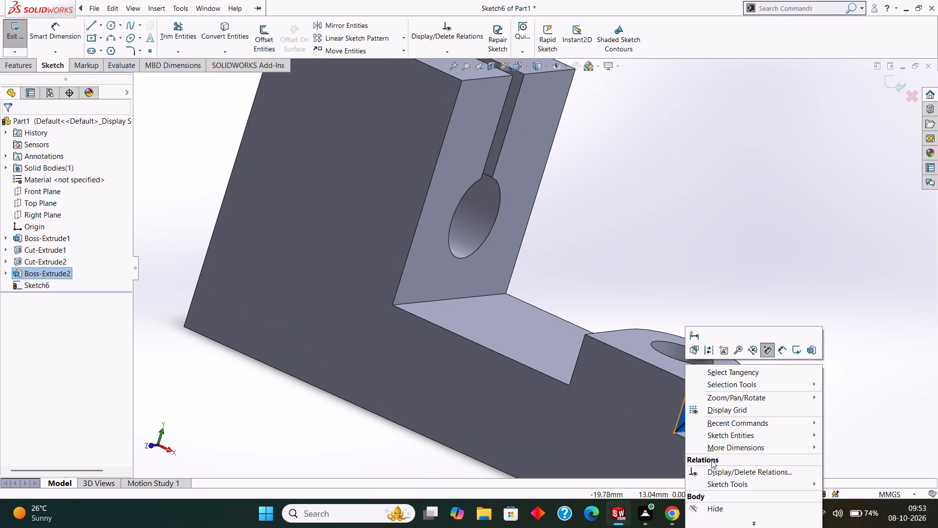
pyautogui.press('Escape')
pyautogui.press('Escape')
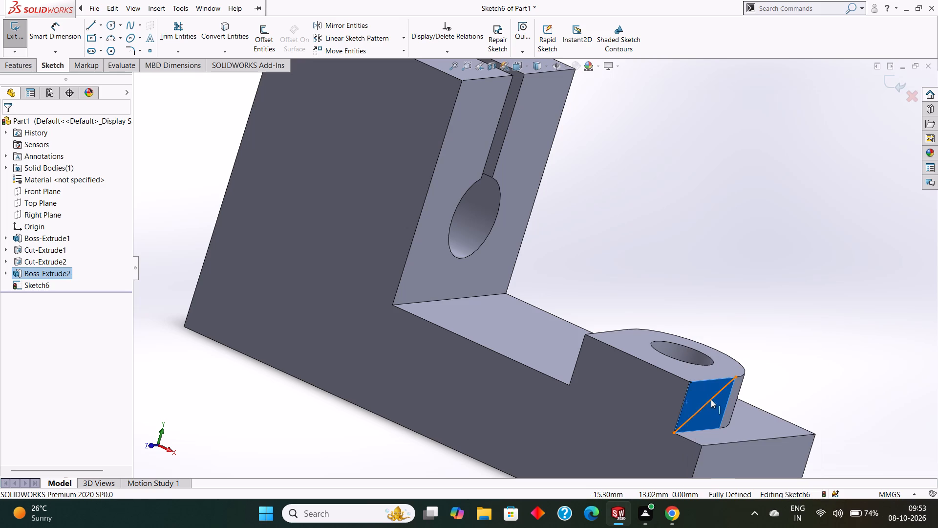
pyautogui.rightClick(707, 399)
pyautogui.press('Escape')
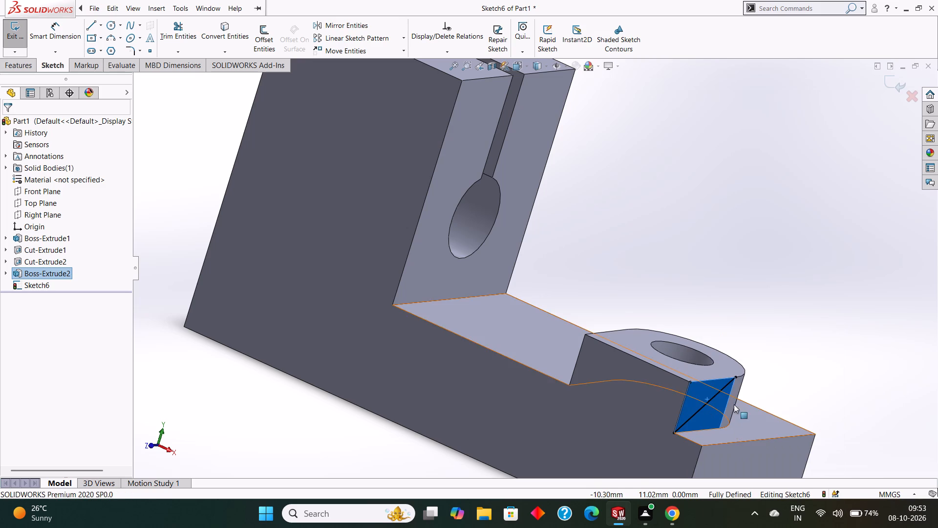
pyautogui.press('Escape')
pyautogui.moveTo(797, 376); pyautogui.dragTo(767, 346, button='middle')
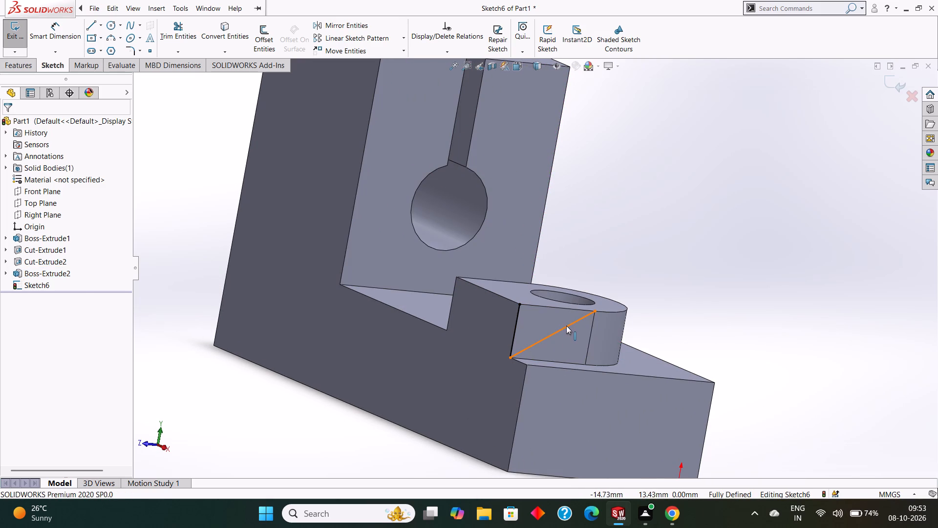
pyautogui.rightClick(566, 326)
pyautogui.click(600, 470)
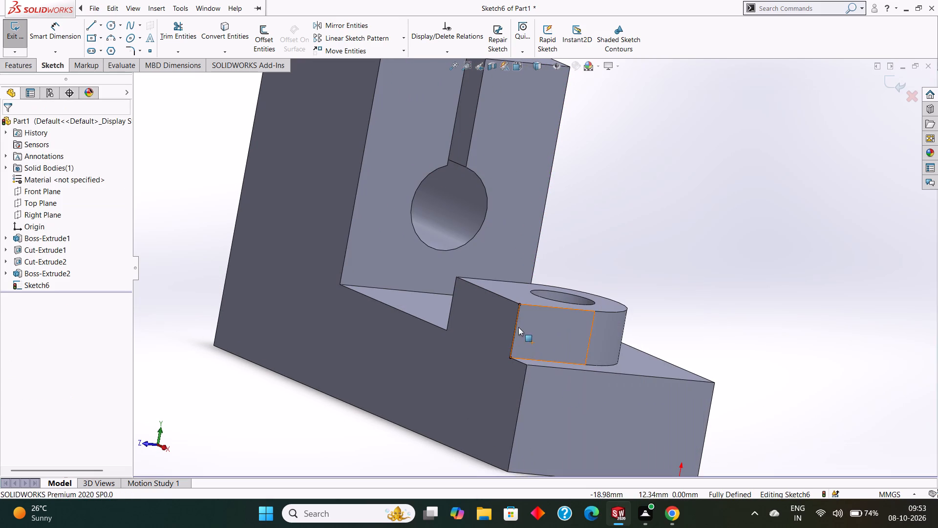
pyautogui.rightClick(515, 322)
pyautogui.click(560, 456)
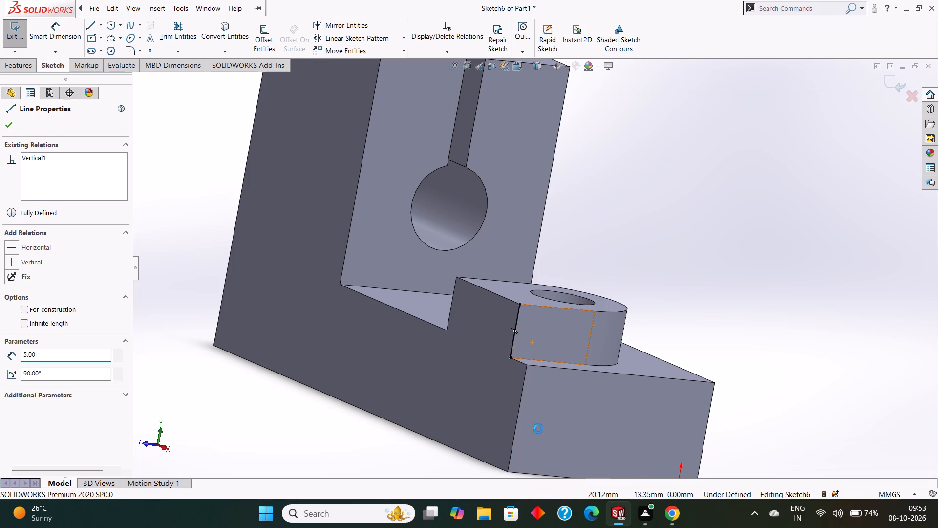
pyautogui.click(485, 312)
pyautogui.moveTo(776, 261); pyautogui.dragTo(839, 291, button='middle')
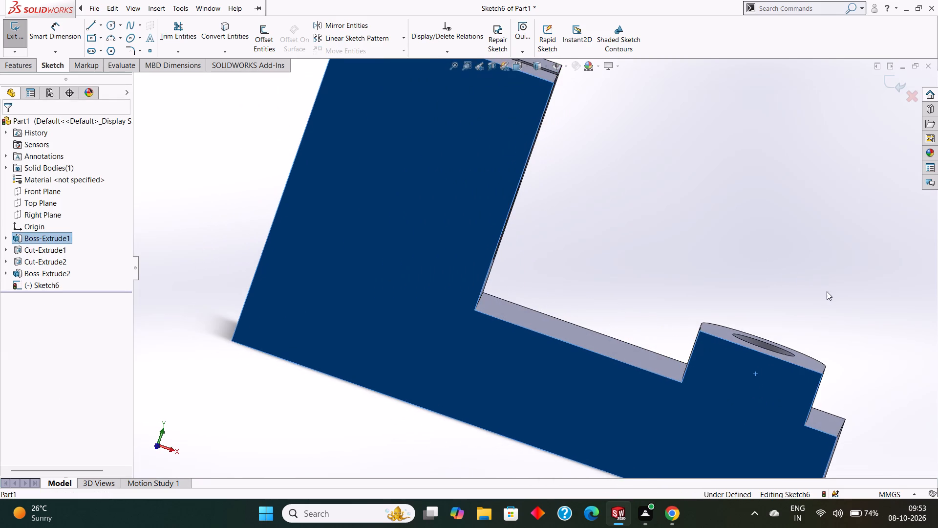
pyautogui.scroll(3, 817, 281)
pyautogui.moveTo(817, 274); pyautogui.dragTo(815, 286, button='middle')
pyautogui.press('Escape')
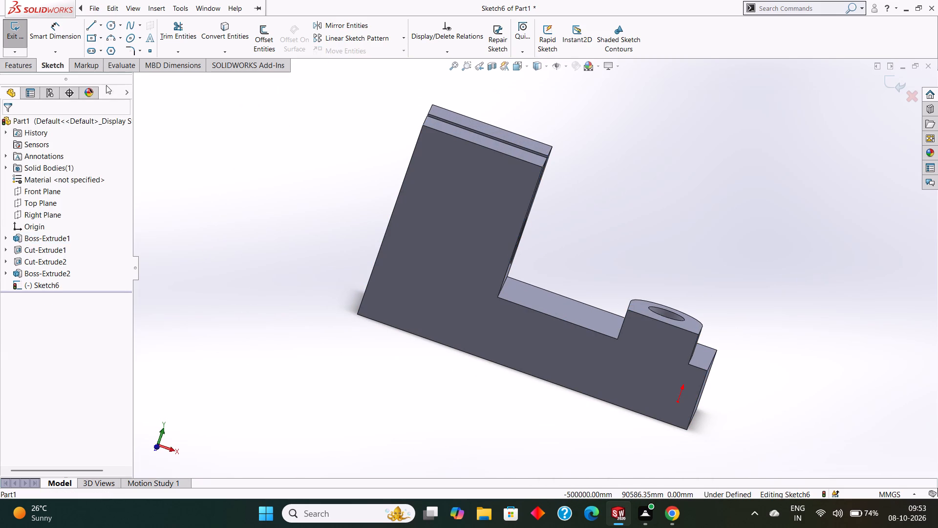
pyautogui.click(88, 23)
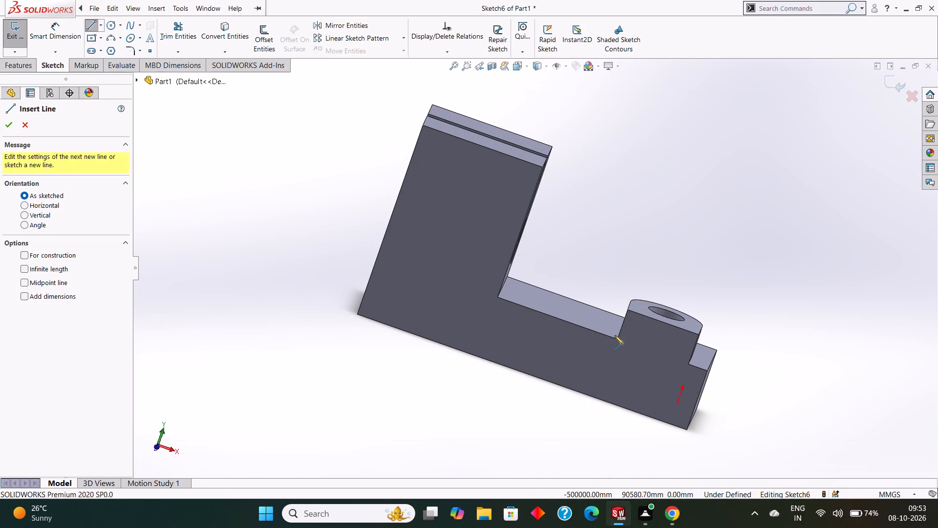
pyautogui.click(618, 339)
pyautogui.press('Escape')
# Exit the emptied sketch on the boss's flat end face.
pyautogui.click(17, 31)
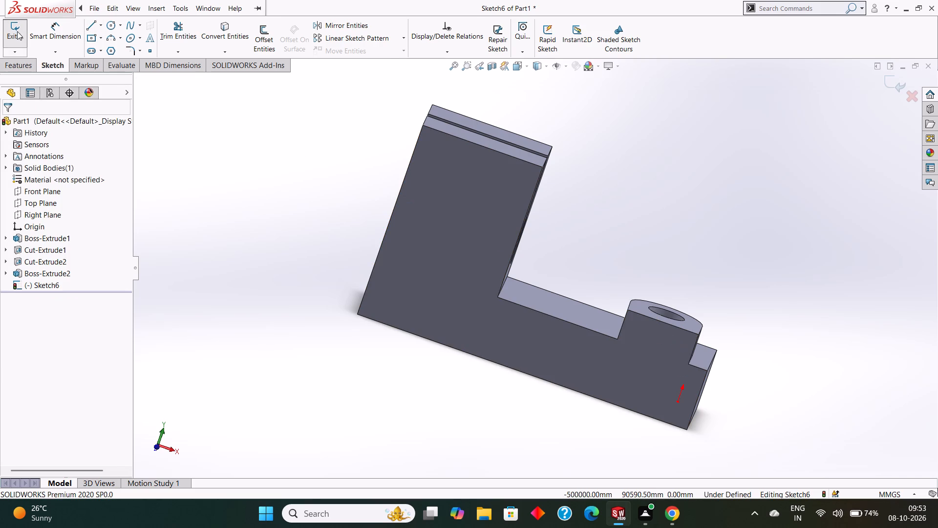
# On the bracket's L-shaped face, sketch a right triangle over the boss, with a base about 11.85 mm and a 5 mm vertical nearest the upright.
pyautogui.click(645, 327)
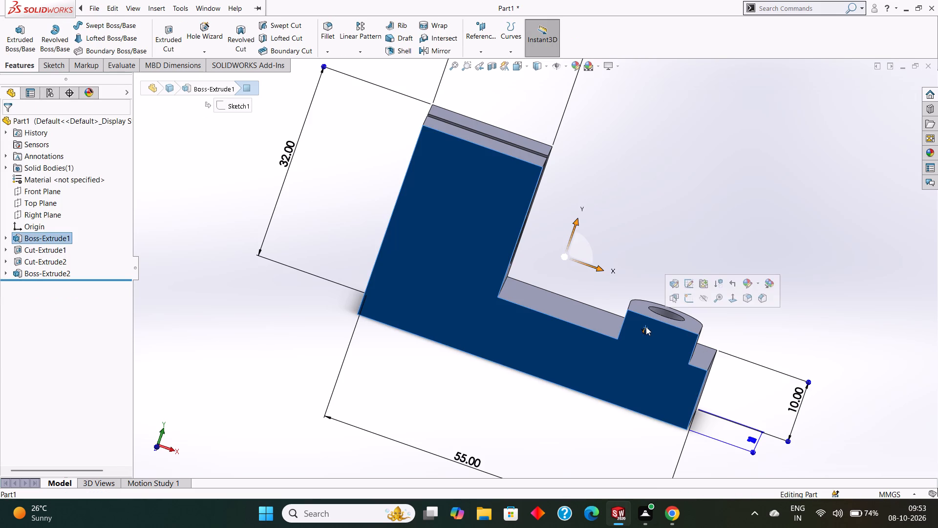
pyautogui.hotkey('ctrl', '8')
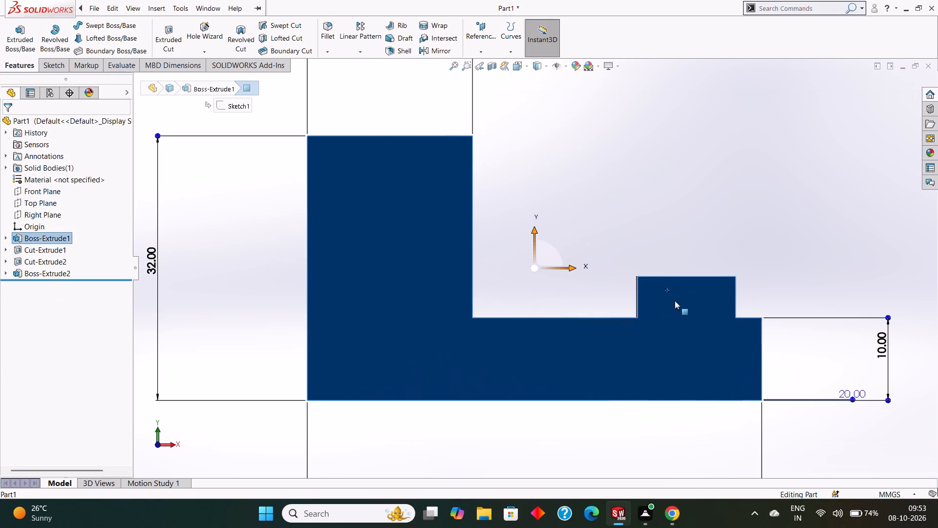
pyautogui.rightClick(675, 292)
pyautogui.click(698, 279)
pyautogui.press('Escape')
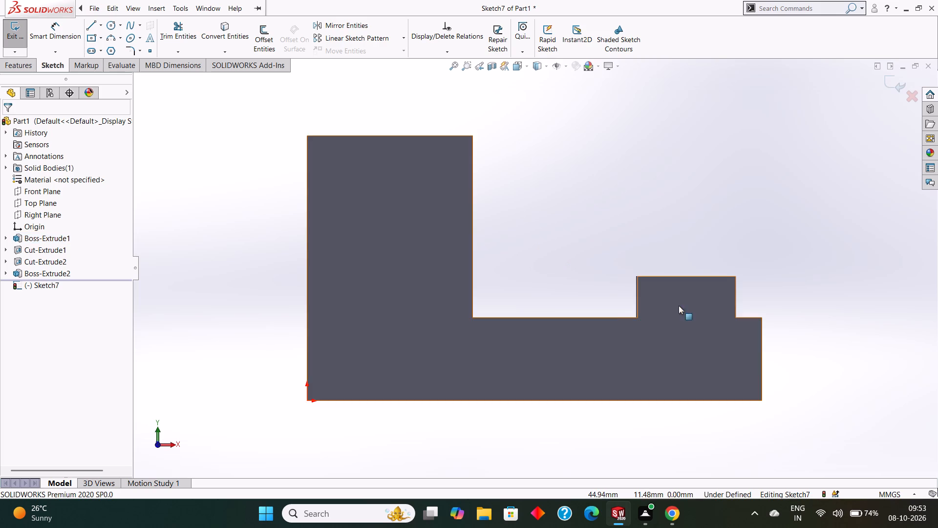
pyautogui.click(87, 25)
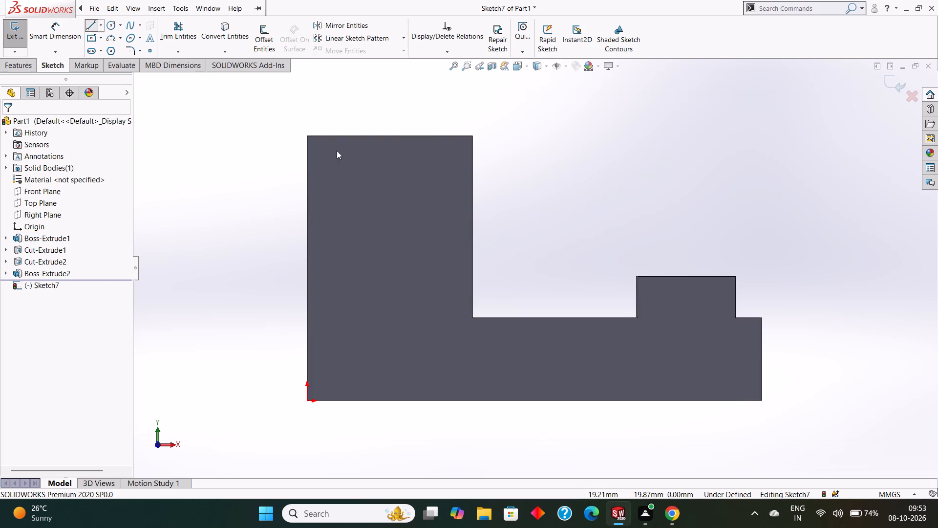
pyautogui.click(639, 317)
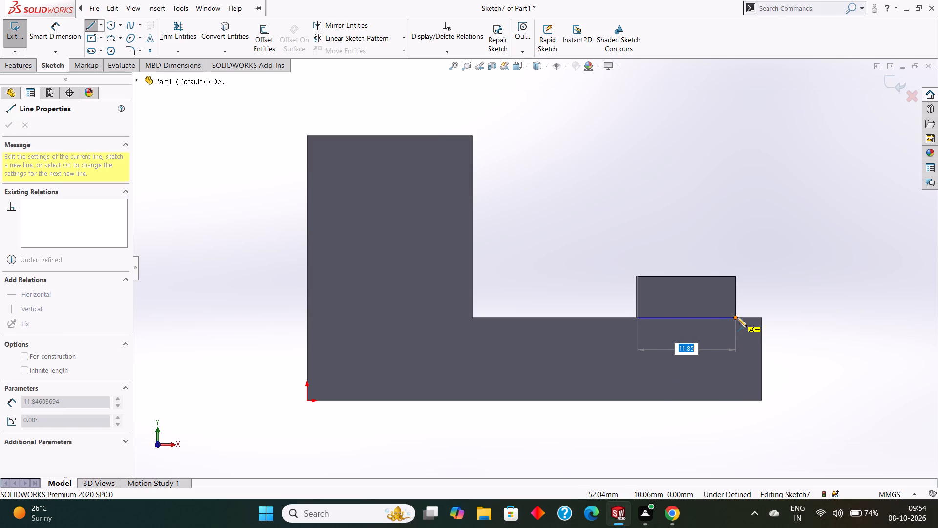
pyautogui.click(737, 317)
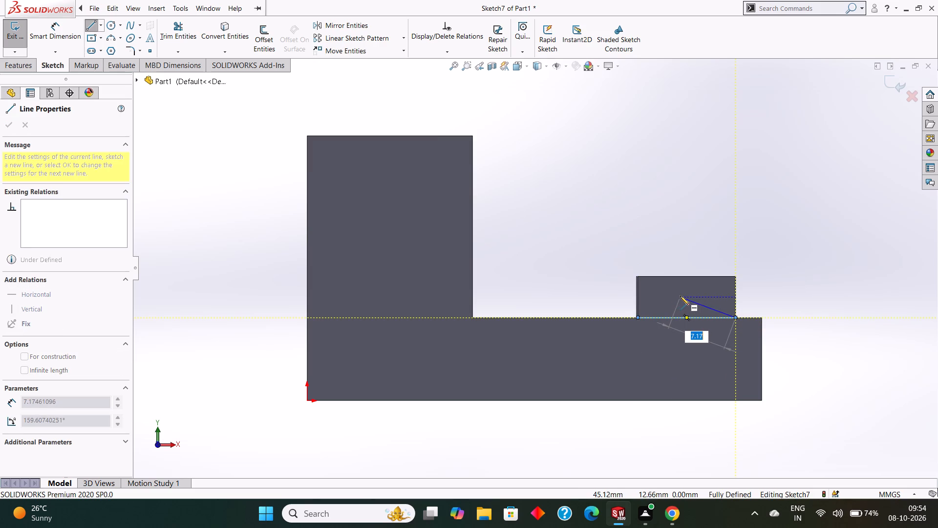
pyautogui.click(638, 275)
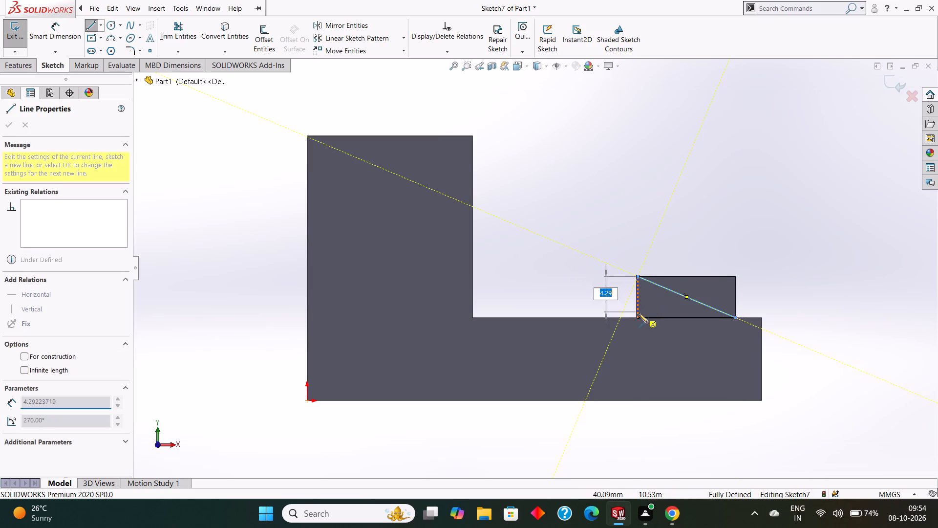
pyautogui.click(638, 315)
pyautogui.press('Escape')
# Examine from several angles how the triangle sits on the arch boss.
pyautogui.moveTo(787, 220); pyautogui.dragTo(789, 224, button='middle')
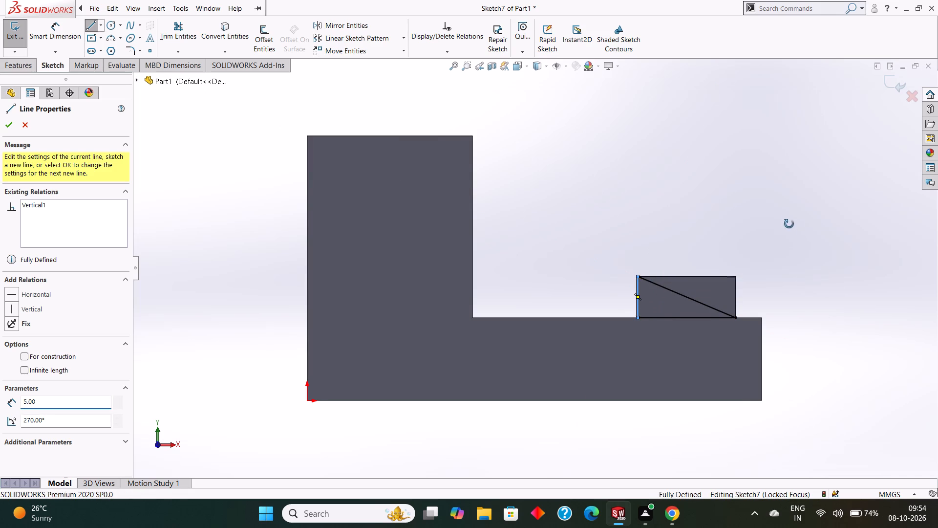
pyautogui.moveTo(789, 224); pyautogui.dragTo(785, 296, button='middle')
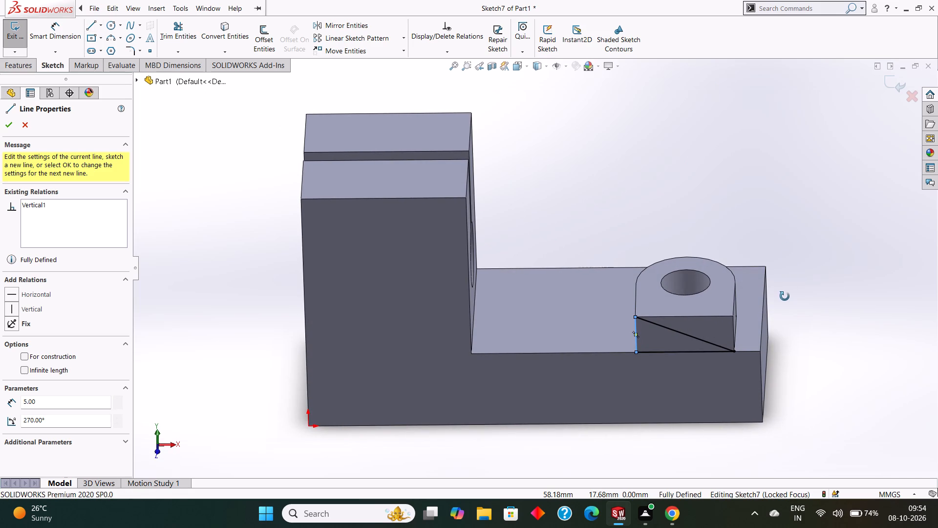
pyautogui.moveTo(785, 296); pyautogui.dragTo(782, 297, button='middle')
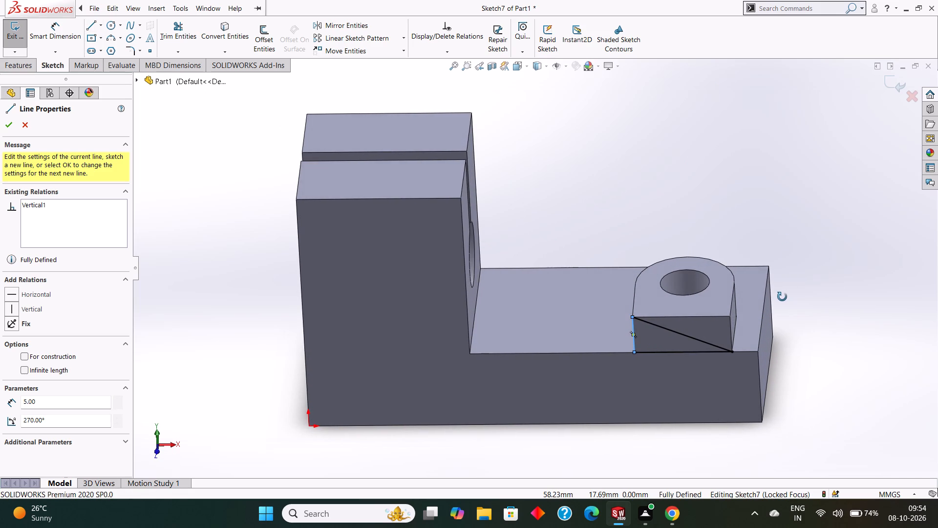
pyautogui.moveTo(782, 297); pyautogui.dragTo(740, 301, button='middle')
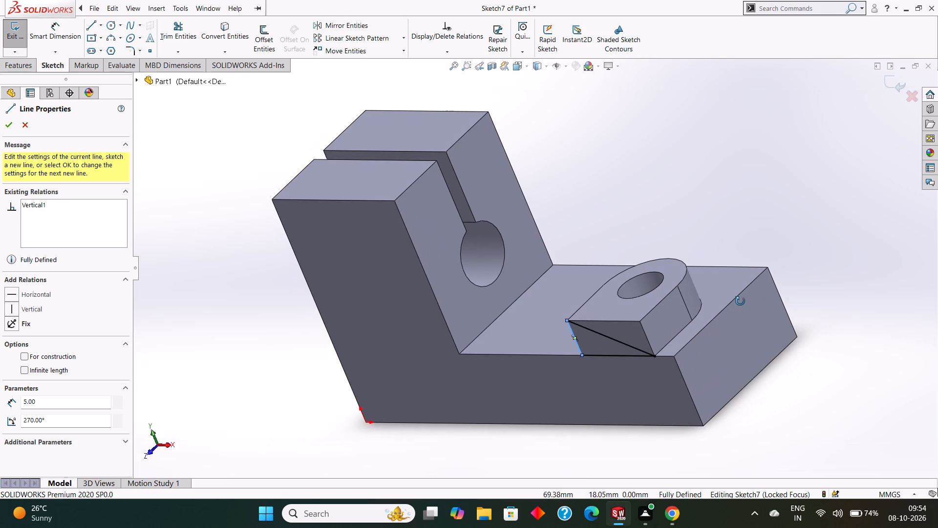
pyautogui.moveTo(740, 301); pyautogui.dragTo(738, 300, button='middle')
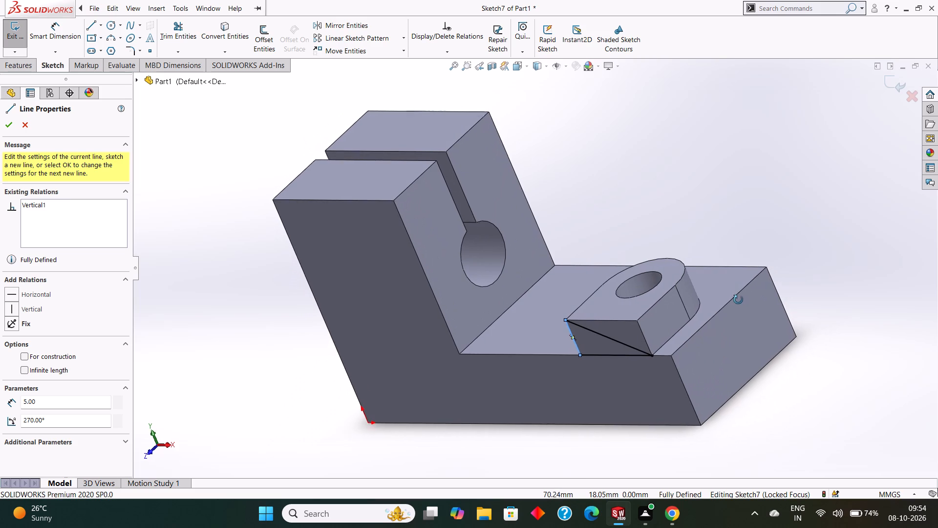
pyautogui.moveTo(738, 300); pyautogui.dragTo(734, 300, button='middle')
pyautogui.press('Escape')
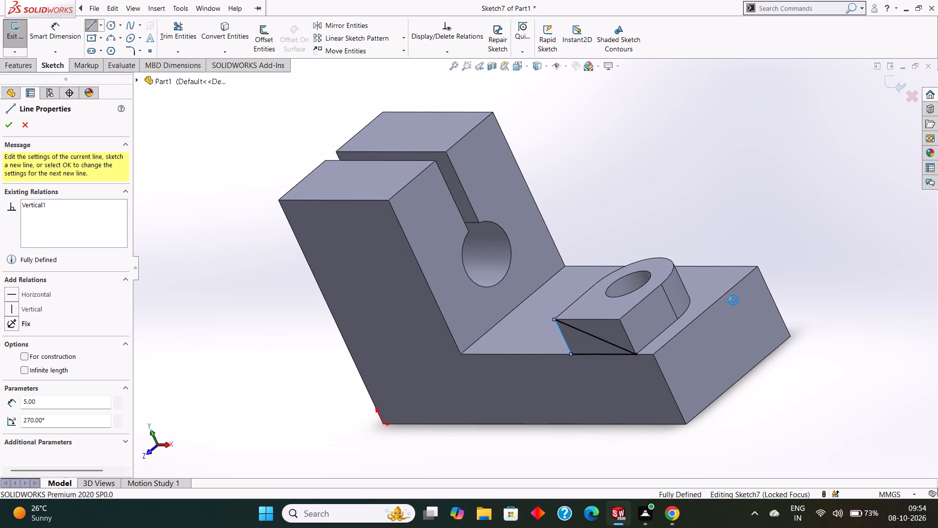
pyautogui.press('Escape')
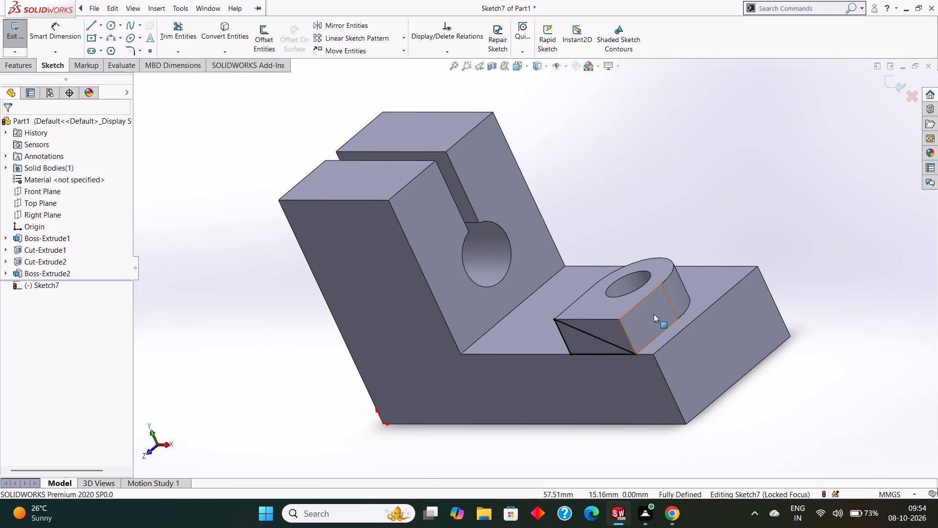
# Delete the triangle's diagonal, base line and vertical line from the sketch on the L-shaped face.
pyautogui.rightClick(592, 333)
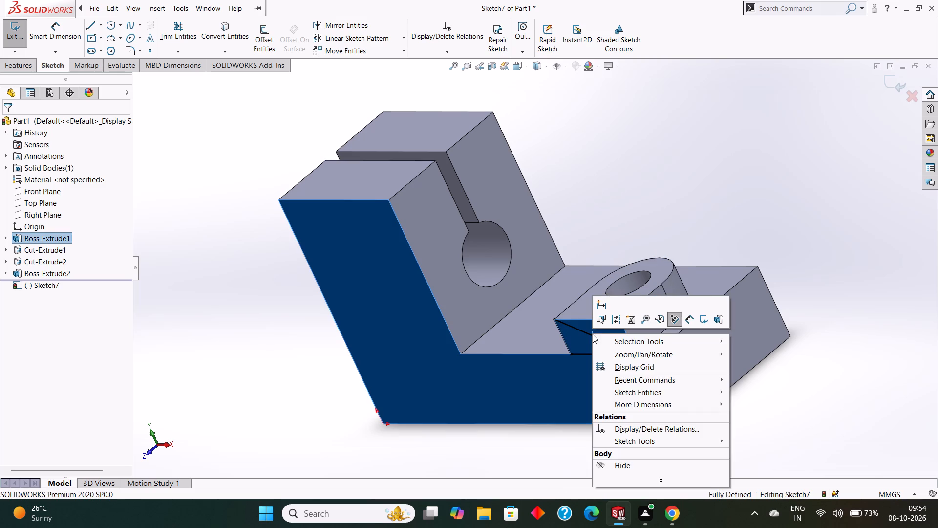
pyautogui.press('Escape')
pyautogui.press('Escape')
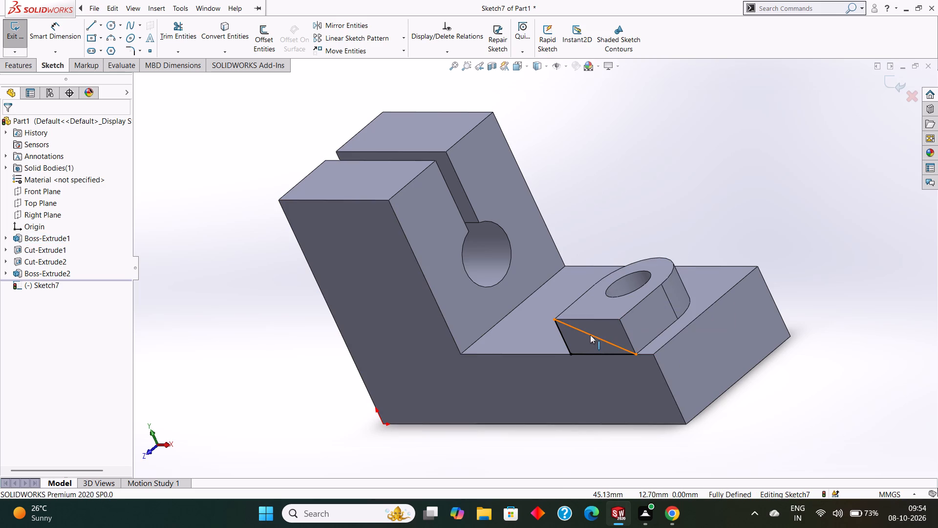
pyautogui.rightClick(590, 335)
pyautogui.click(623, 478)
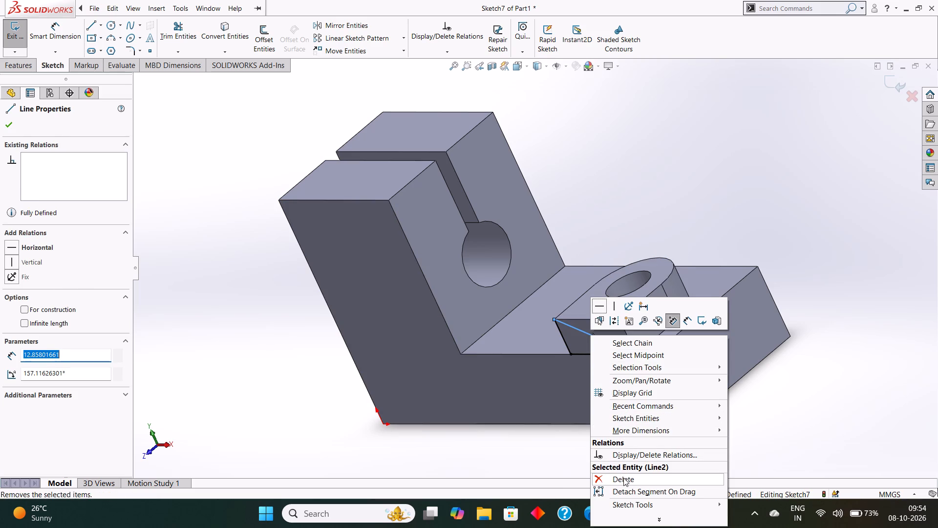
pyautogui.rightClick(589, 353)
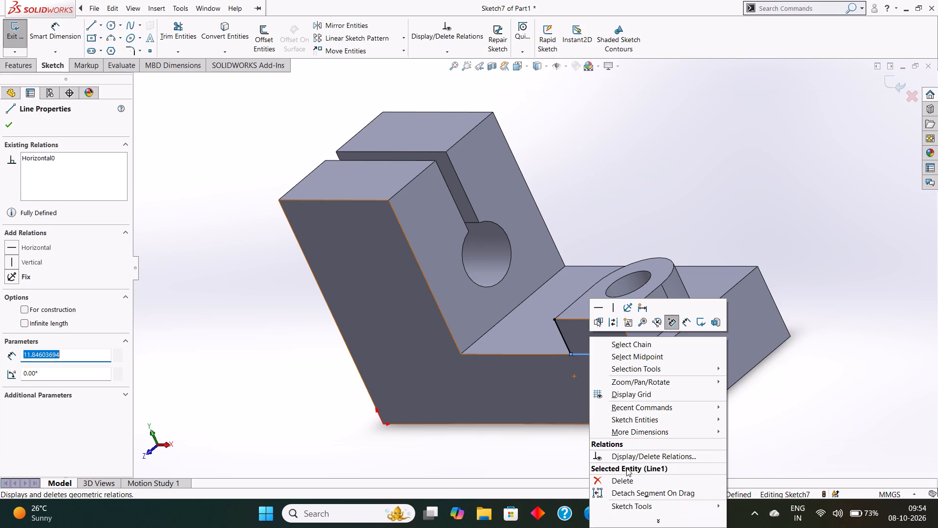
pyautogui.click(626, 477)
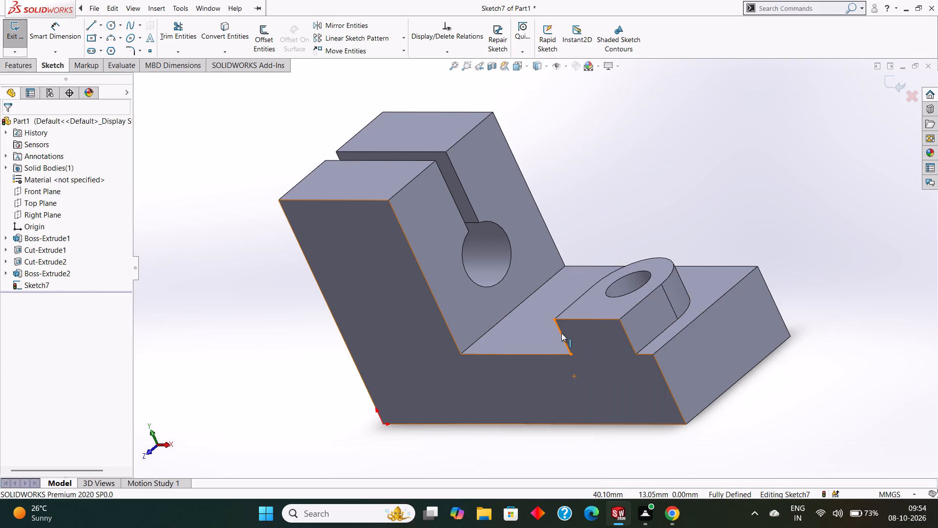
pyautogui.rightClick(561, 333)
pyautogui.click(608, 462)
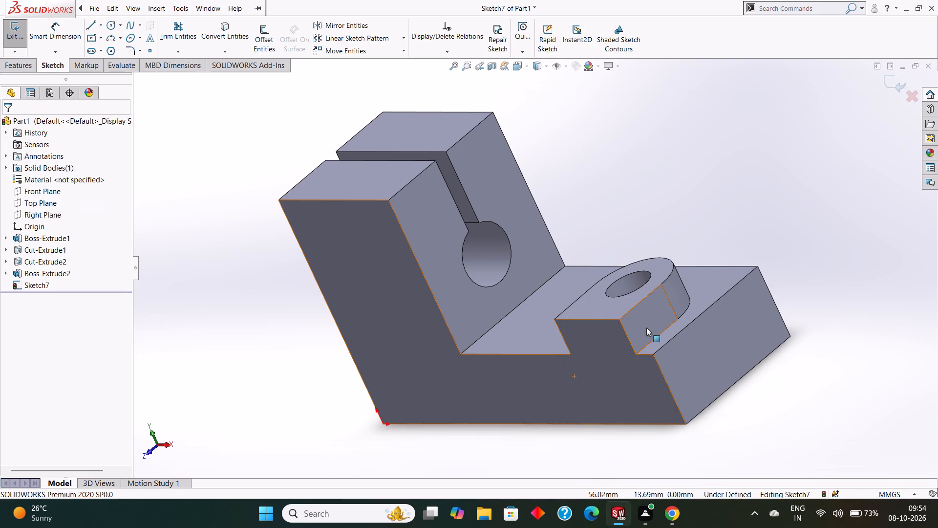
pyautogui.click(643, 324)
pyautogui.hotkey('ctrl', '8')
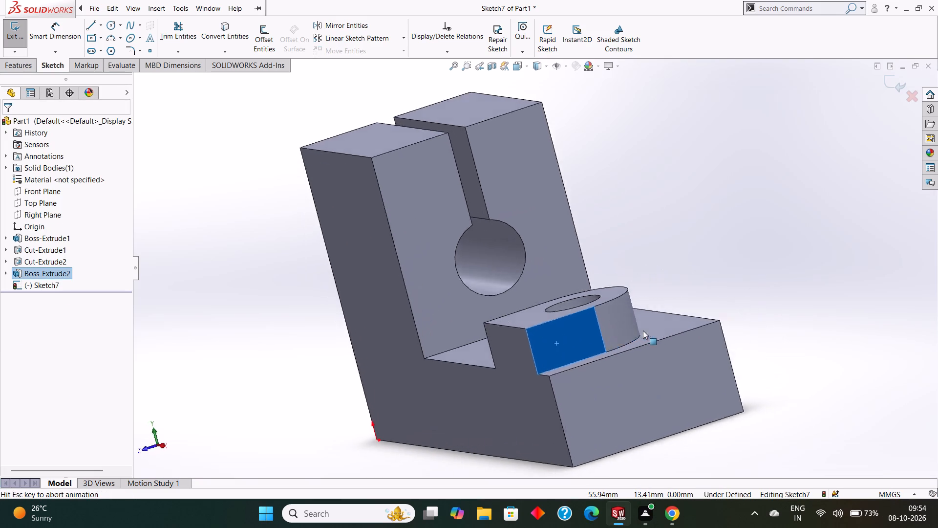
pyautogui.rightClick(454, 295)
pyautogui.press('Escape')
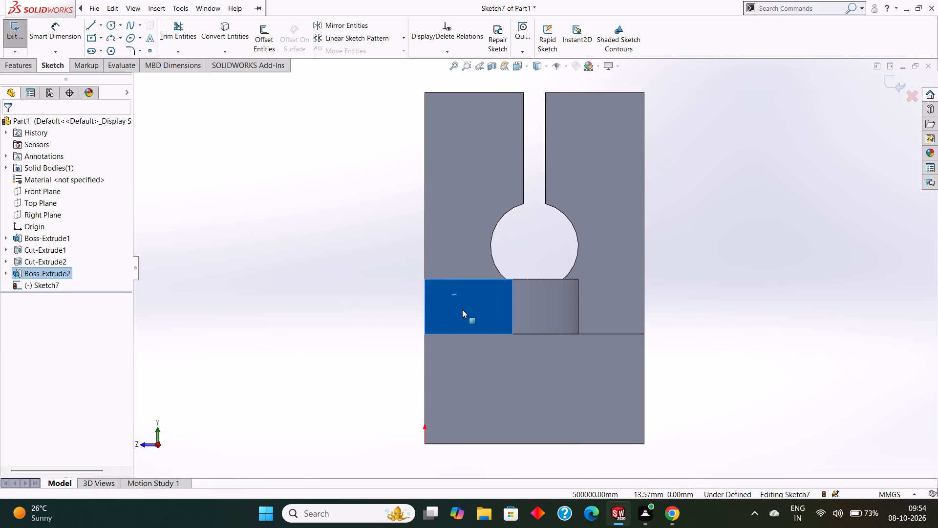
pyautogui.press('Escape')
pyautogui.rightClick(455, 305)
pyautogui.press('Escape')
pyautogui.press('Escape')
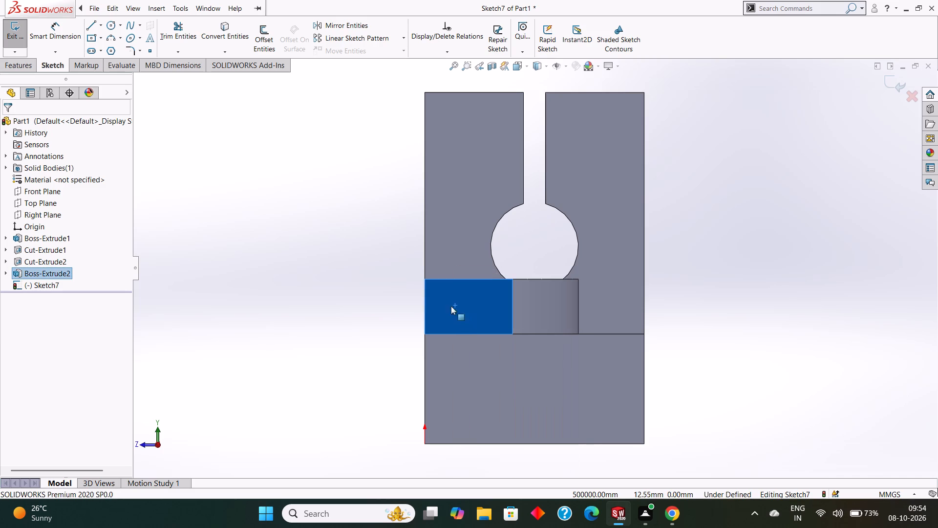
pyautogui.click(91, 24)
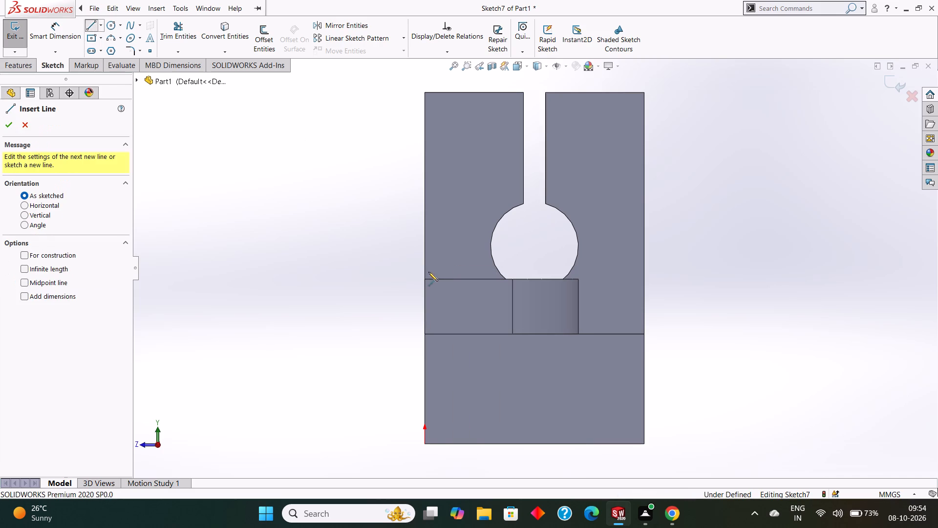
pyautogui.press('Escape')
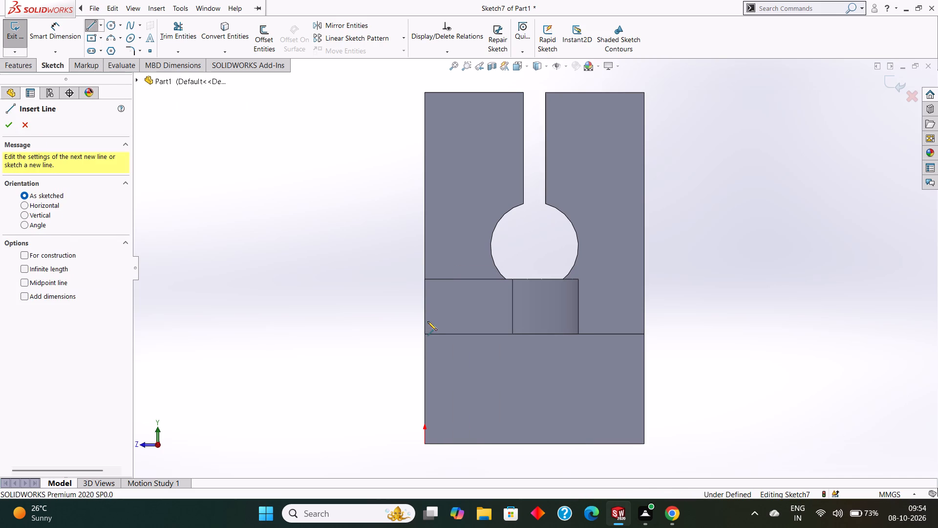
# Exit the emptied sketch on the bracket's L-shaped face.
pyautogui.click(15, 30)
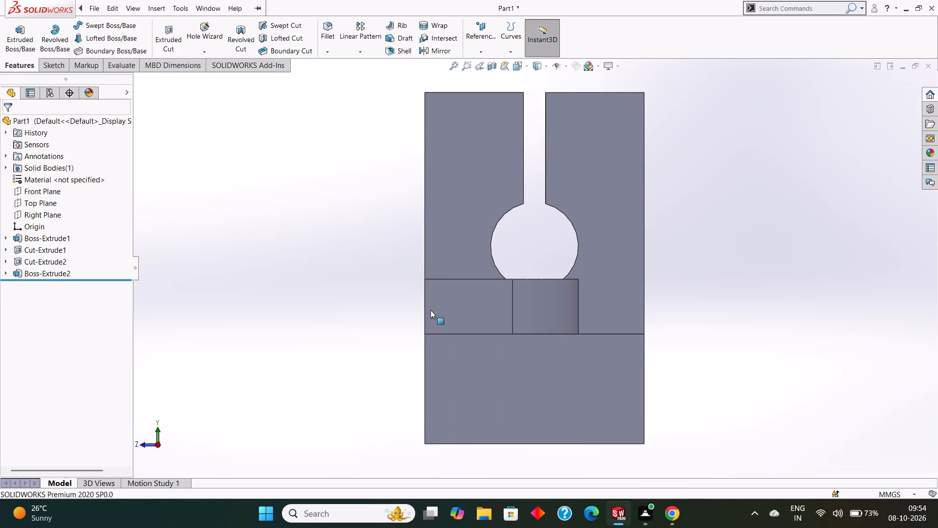
# On the boss's flat end face, sketch a 5 mm front vertical, a base line about 14 mm, a rear vertical and a diagonal to the lower front corner.
pyautogui.click(449, 306)
pyautogui.click(494, 275)
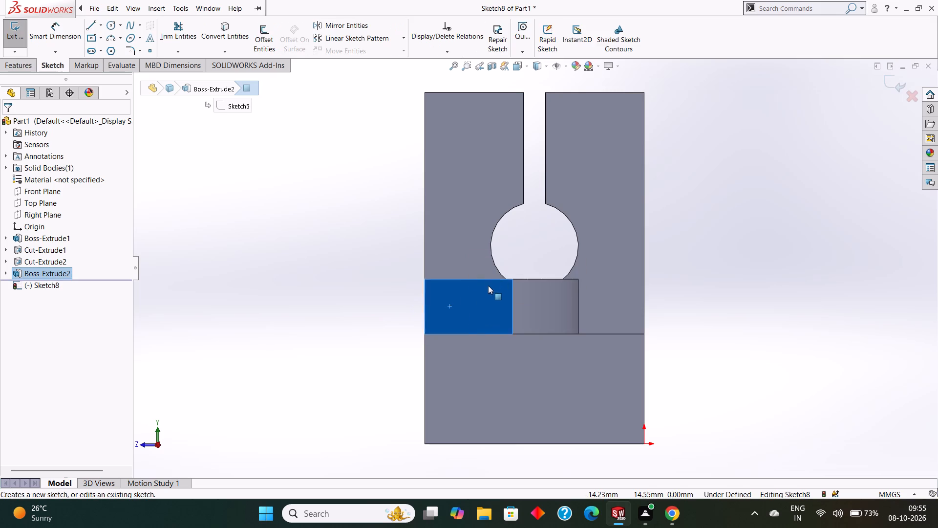
pyautogui.press('Escape')
pyautogui.click(92, 27)
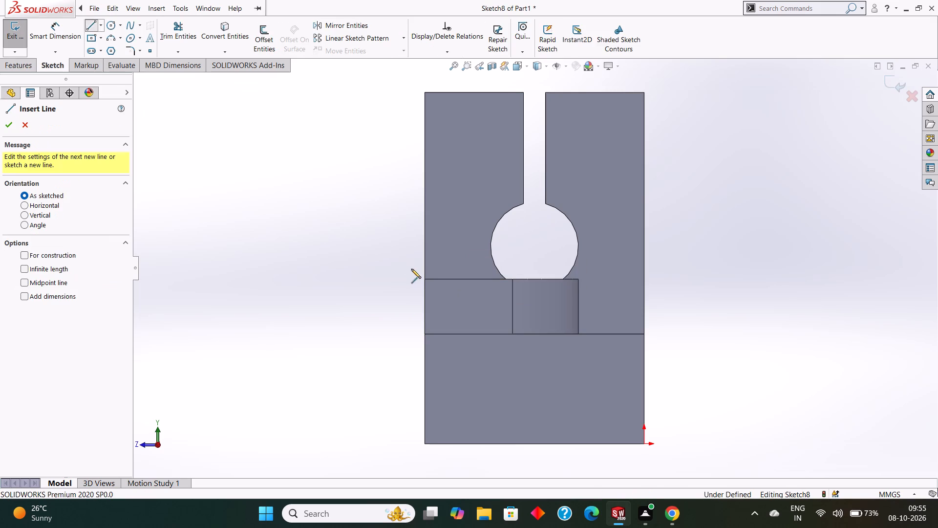
pyautogui.click(426, 280)
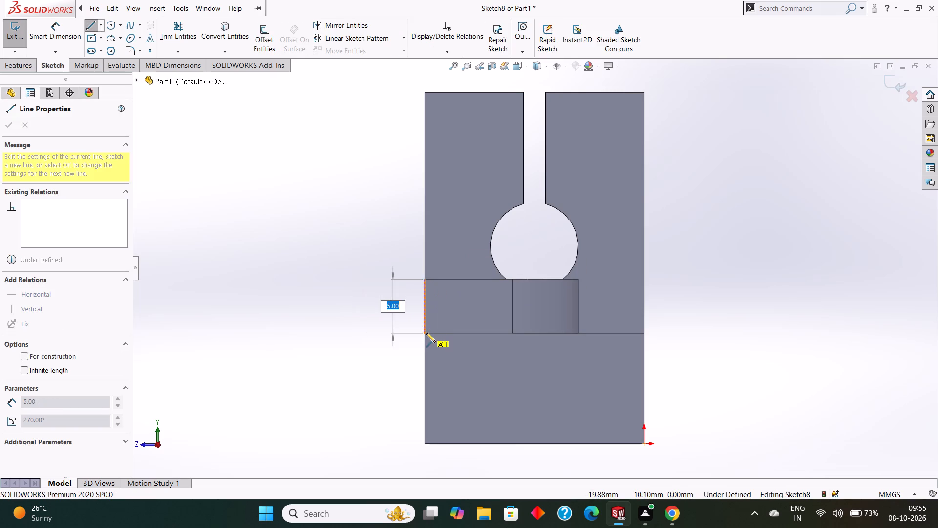
pyautogui.click(426, 333)
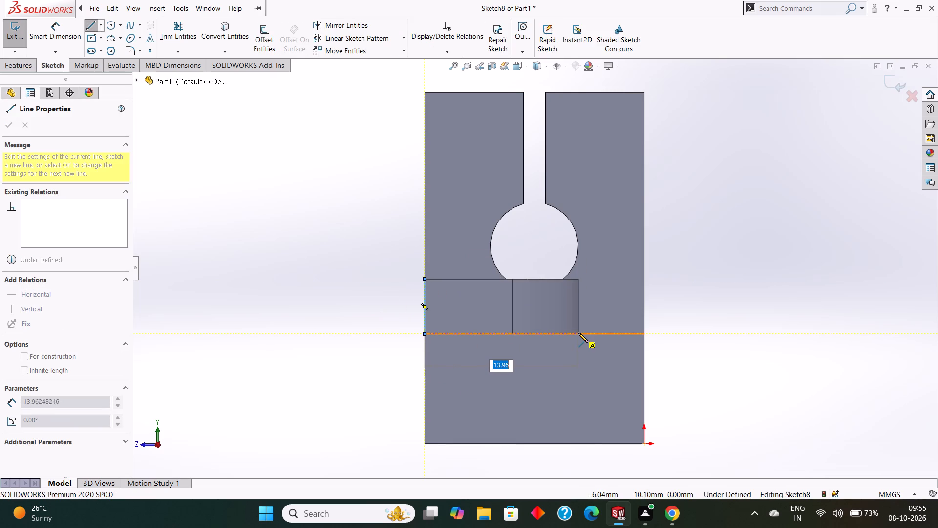
pyautogui.click(580, 333)
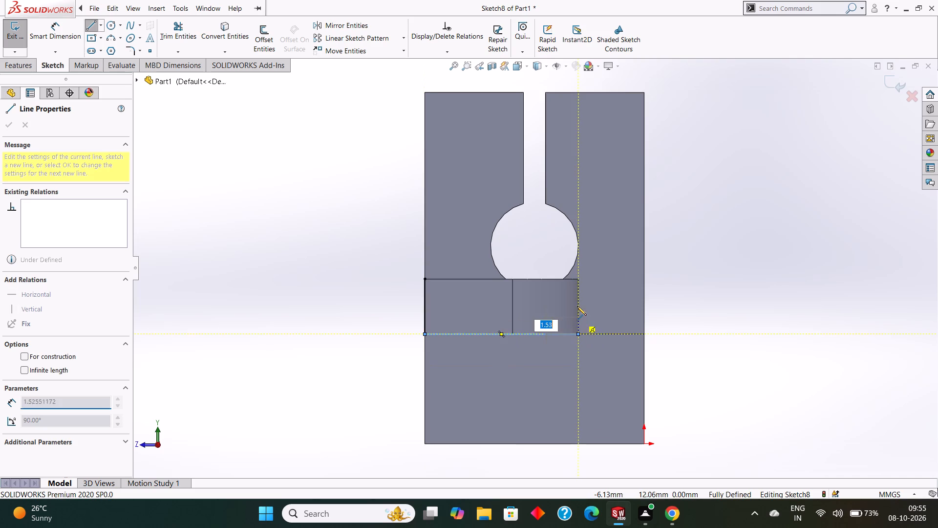
pyautogui.click(577, 278)
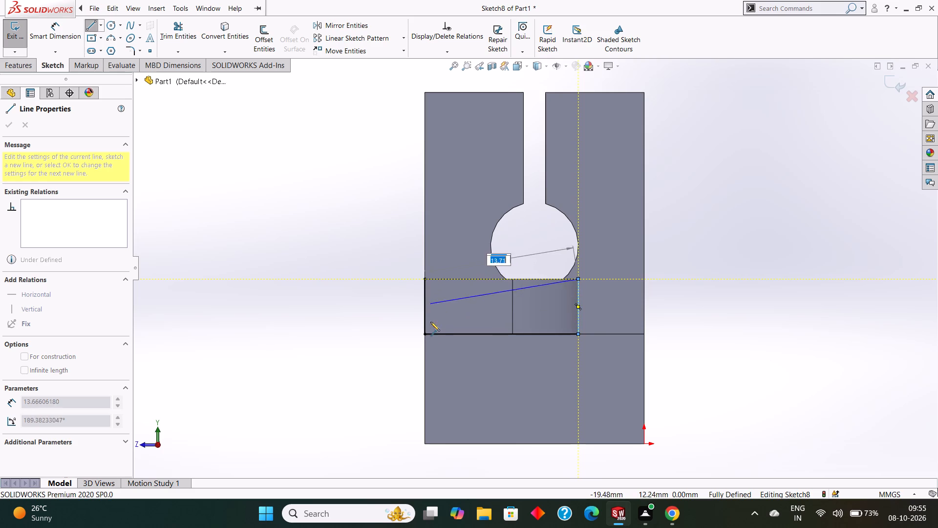
pyautogui.click(424, 333)
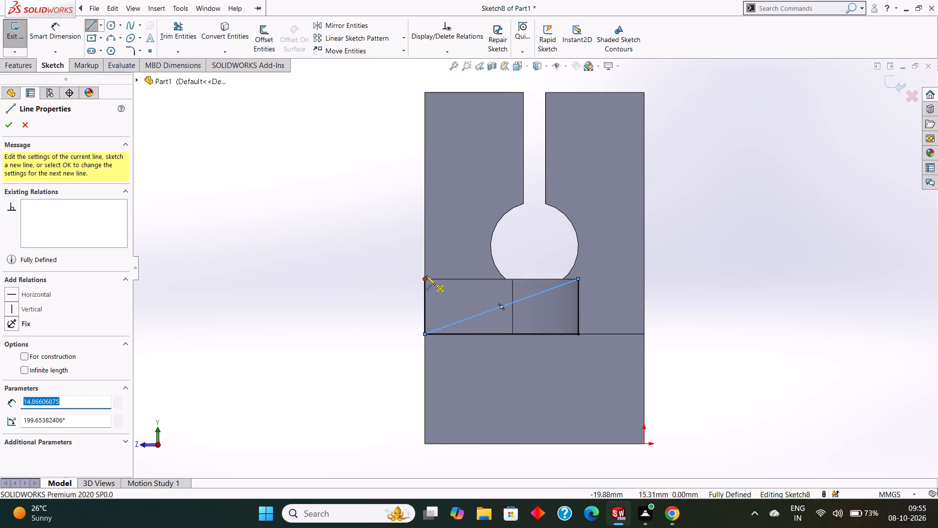
pyautogui.press('Escape')
pyautogui.press('Escape')
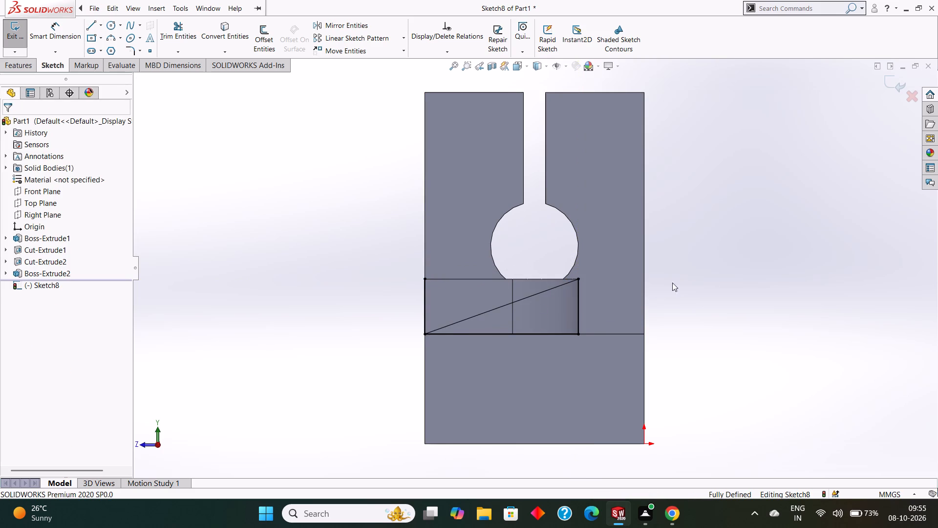
pyautogui.moveTo(716, 278); pyautogui.dragTo(744, 296, button='middle')
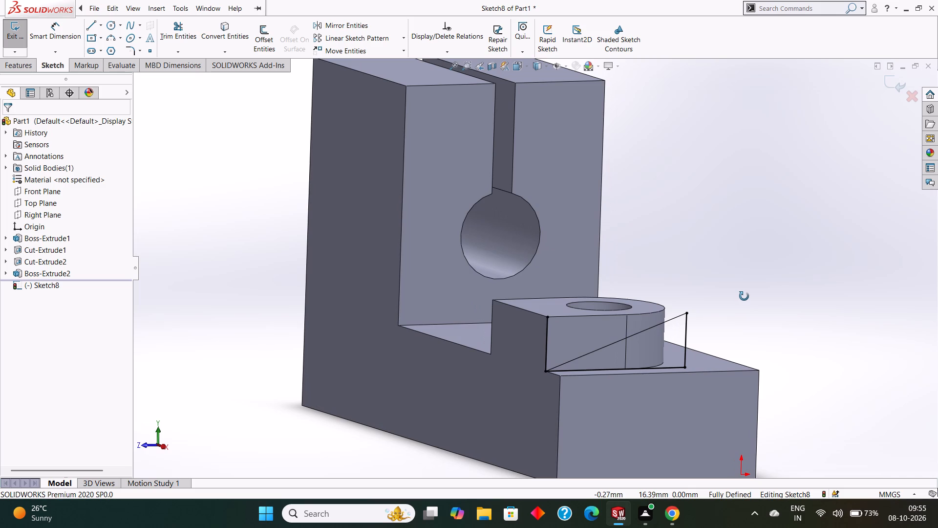
# Sketch a horizontal line about 14 mm long joining the upper ends of the two verticals along the boss's top edge.
pyautogui.moveTo(744, 296); pyautogui.dragTo(744, 296, button='middle')
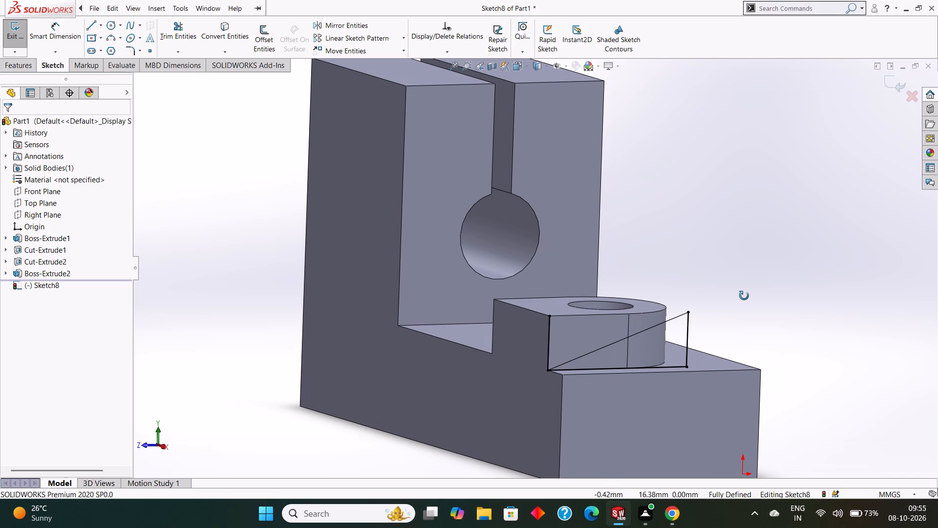
pyautogui.moveTo(744, 296); pyautogui.dragTo(742, 296, button='middle')
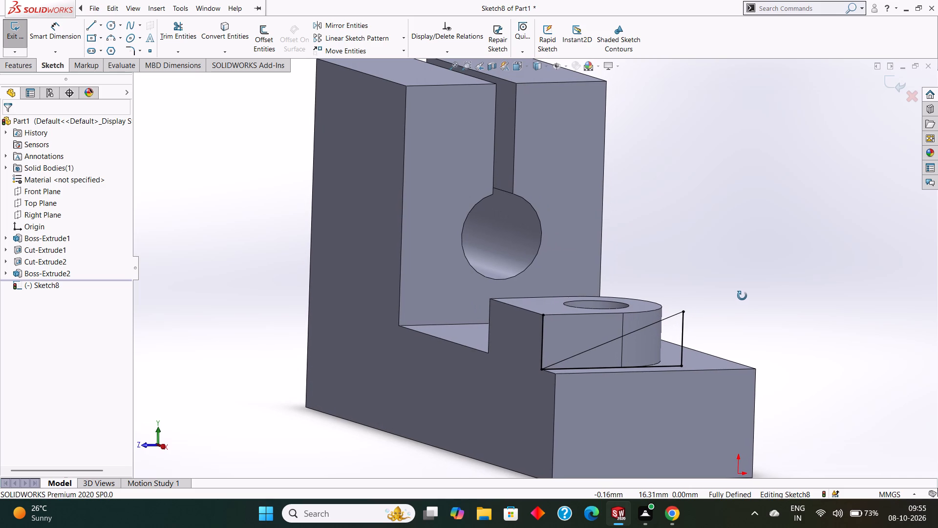
pyautogui.moveTo(742, 296); pyautogui.dragTo(741, 296, button='middle')
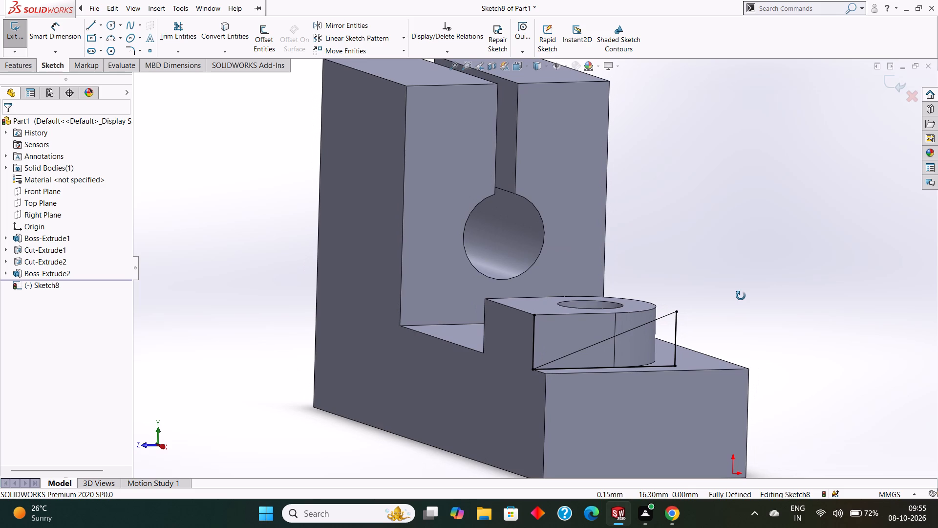
pyautogui.moveTo(741, 296); pyautogui.dragTo(737, 296, button='middle')
pyautogui.click(541, 328)
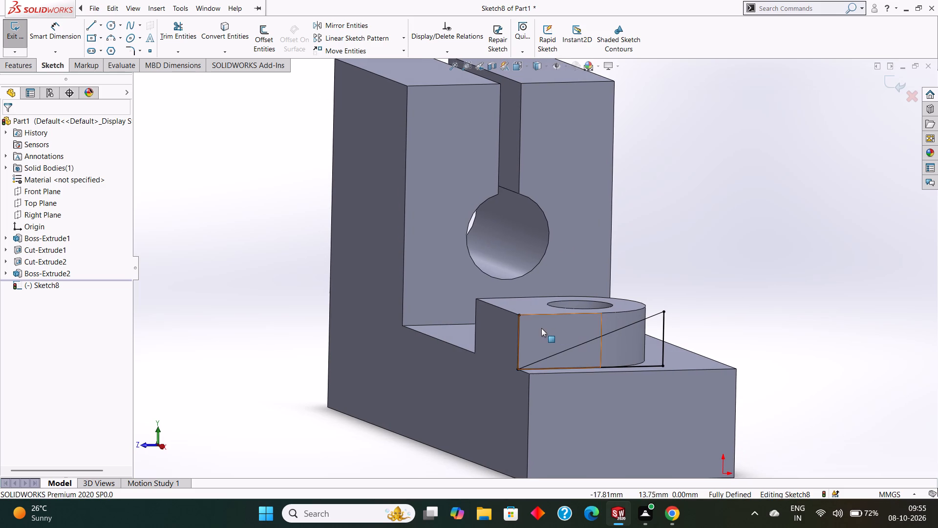
pyautogui.hotkey('ctrl', '8')
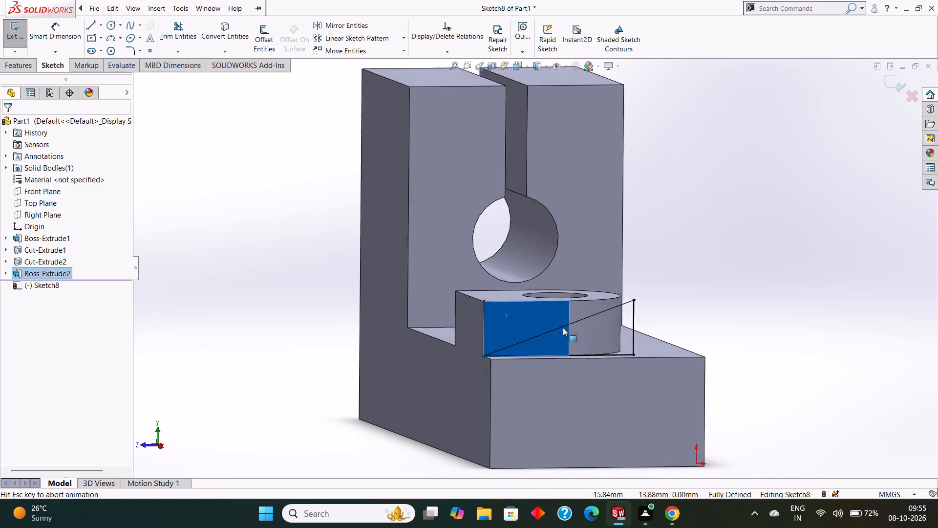
pyautogui.press('Escape')
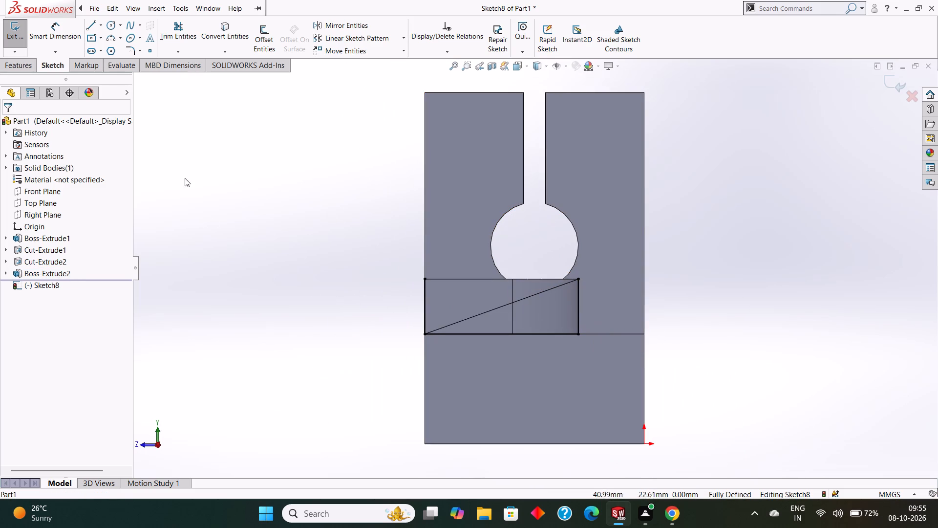
pyautogui.click(93, 26)
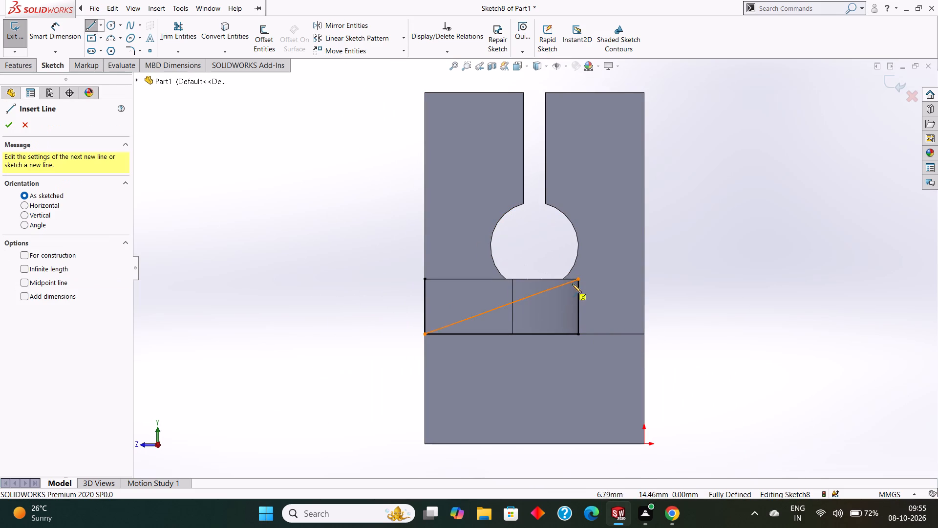
pyautogui.click(578, 279)
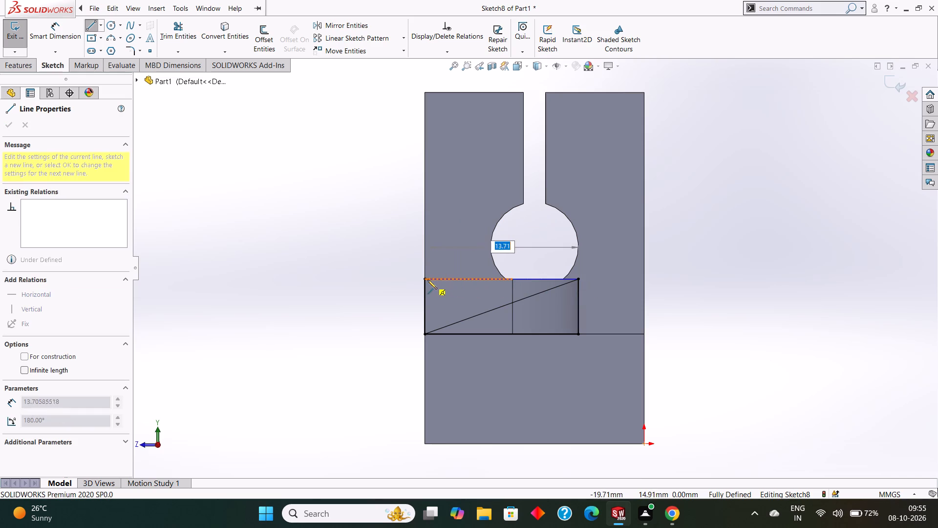
pyautogui.click(426, 279)
pyautogui.press('Escape')
pyautogui.press('Escape')
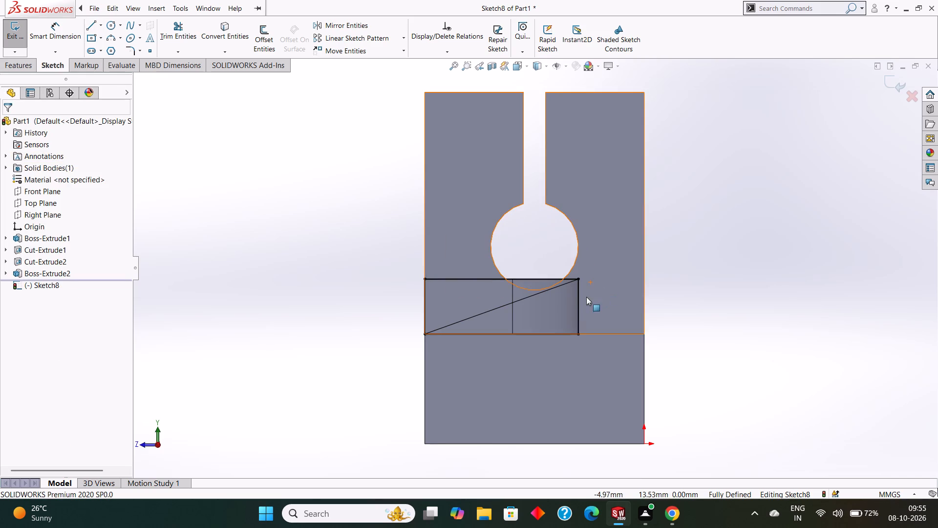
# Delete the 5 mm rear vertical and the base line, leaving a triangle above the diagonal.
pyautogui.rightClick(577, 297)
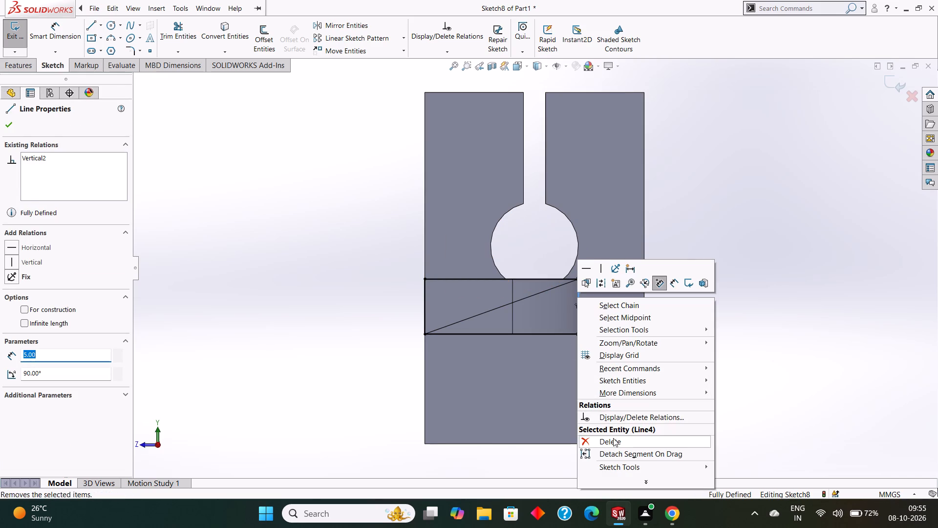
pyautogui.click(614, 440)
pyautogui.rightClick(524, 335)
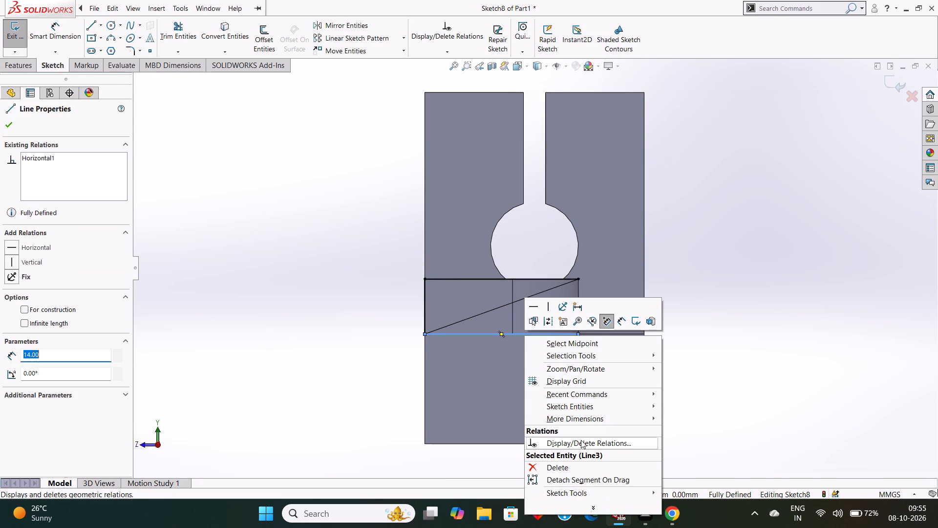
pyautogui.click(570, 466)
# Extrude-cut the triangle through the arch boss with a blind depth of 12 mm.
pyautogui.moveTo(694, 289); pyautogui.dragTo(713, 303, button='middle')
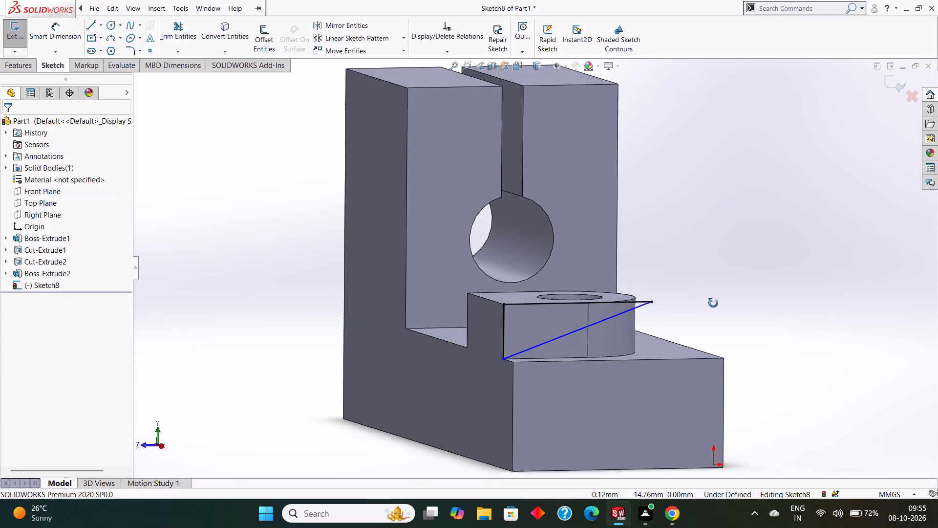
pyautogui.moveTo(713, 303); pyautogui.dragTo(717, 305, button='middle')
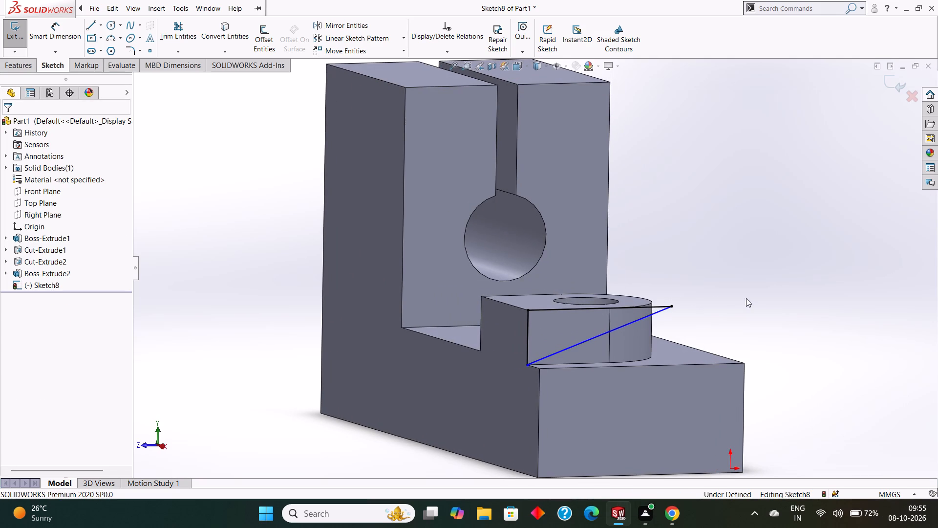
pyautogui.moveTo(771, 298); pyautogui.dragTo(760, 290, button='middle')
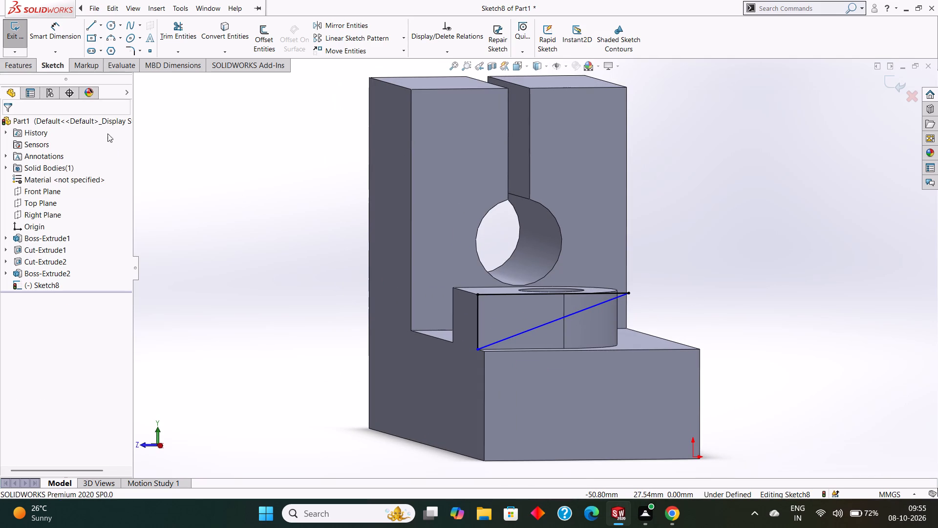
pyautogui.click(28, 68)
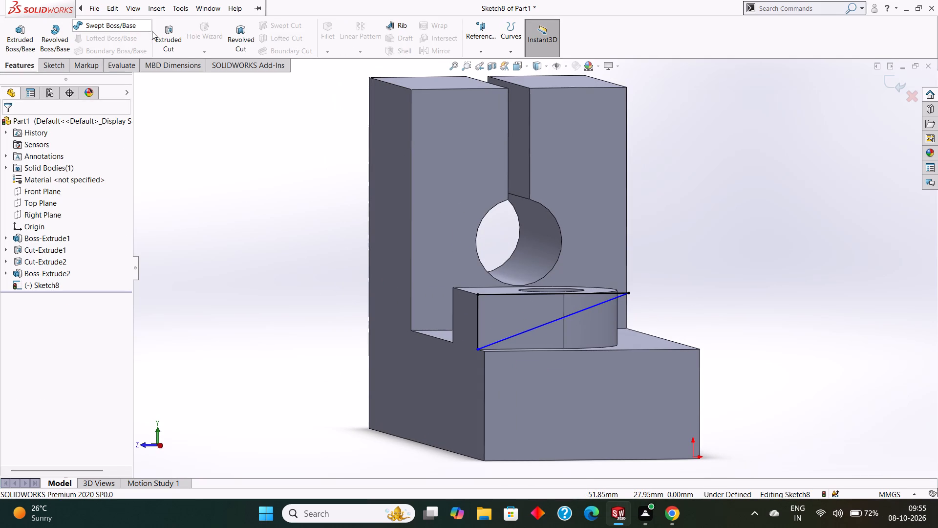
pyautogui.click(153, 32)
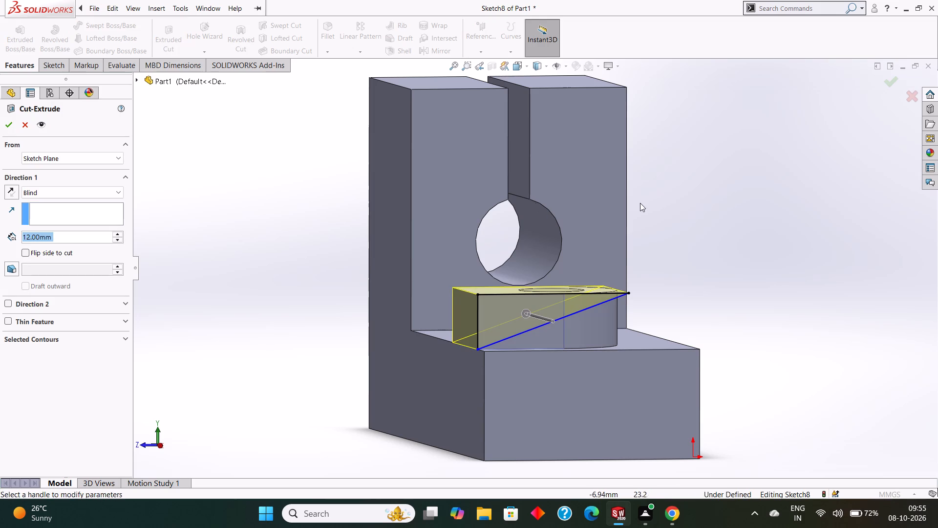
pyautogui.moveTo(639, 203); pyautogui.dragTo(684, 237, button='middle')
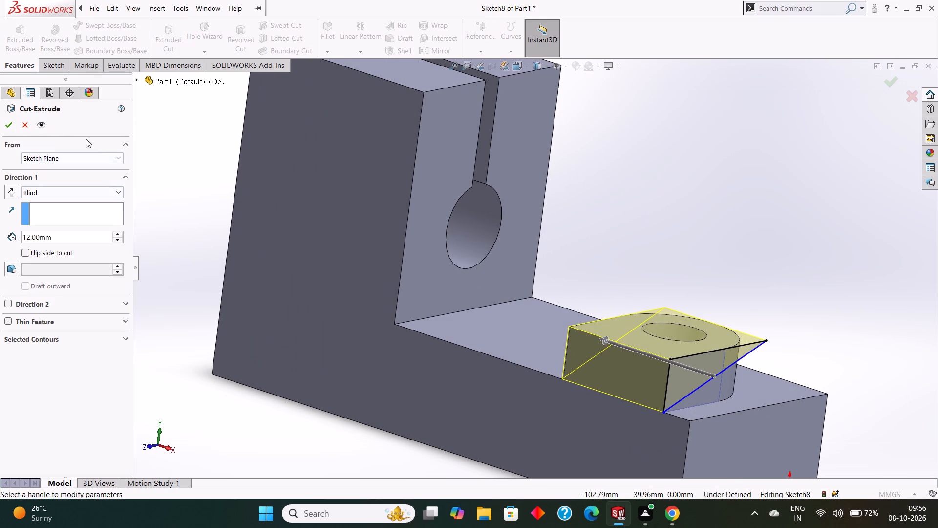
pyautogui.click(7, 126)
pyautogui.click(640, 196)
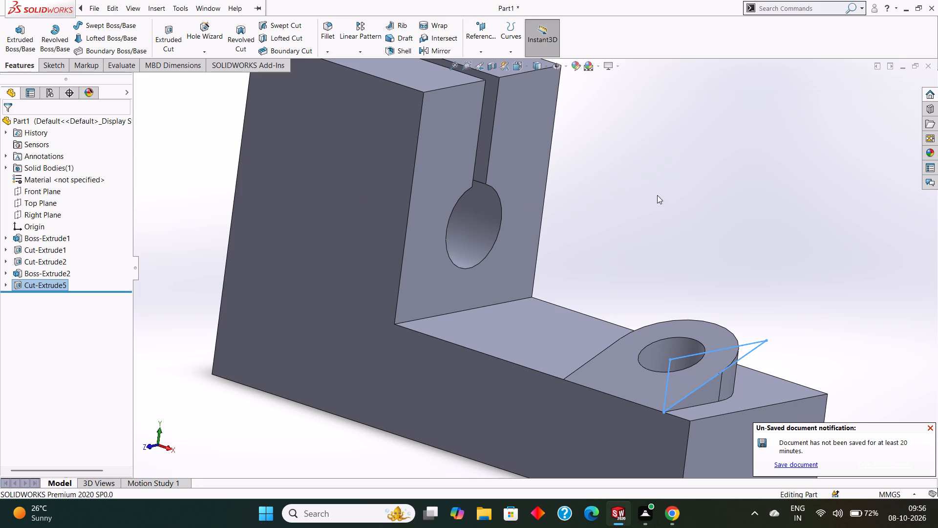
# Examine the slope-cut boss up close and the whole bracket from an angled view.
pyautogui.moveTo(696, 200); pyautogui.dragTo(674, 208, button='middle')
pyautogui.click(674, 208)
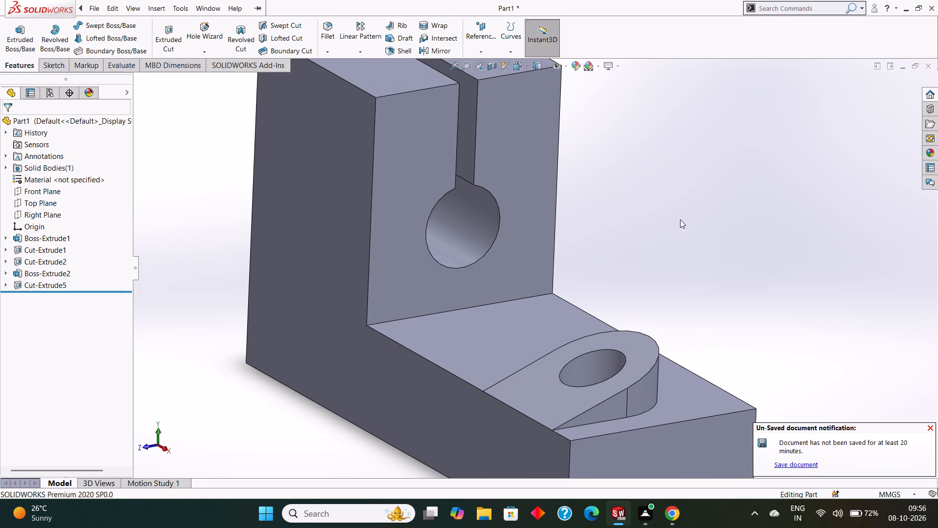
pyautogui.middleClick(682, 225)
pyautogui.scroll(-1, 680, 224)
pyautogui.click(679, 224)
pyautogui.scroll(2, 677, 220)
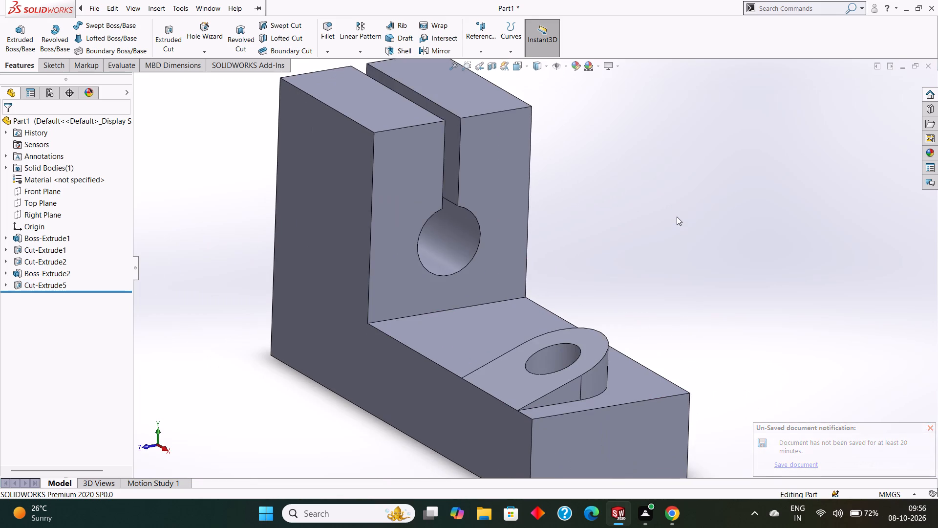
pyautogui.scroll(1, 677, 217)
pyautogui.click(671, 222)
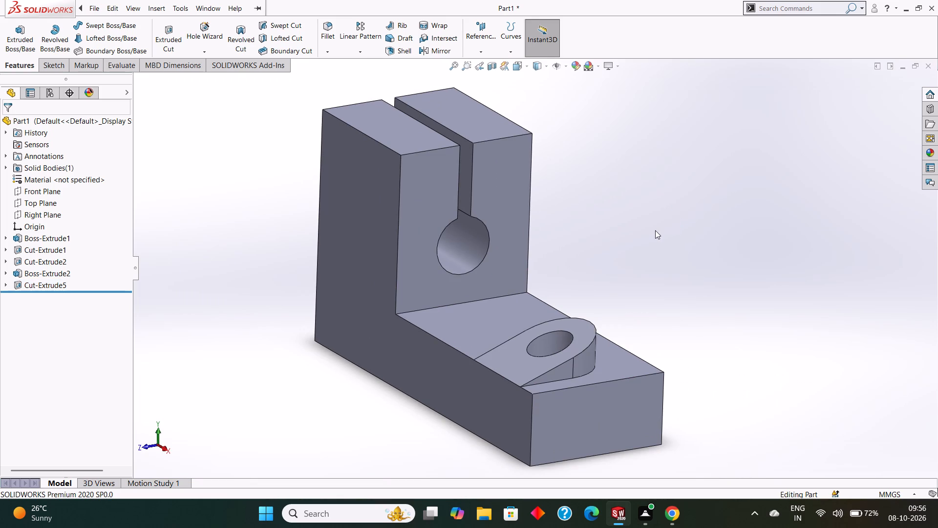
# Start saving the part and choose the tryfuji folder on New Volume (D:) as its location.
pyautogui.hotkey('ctrl', 's')
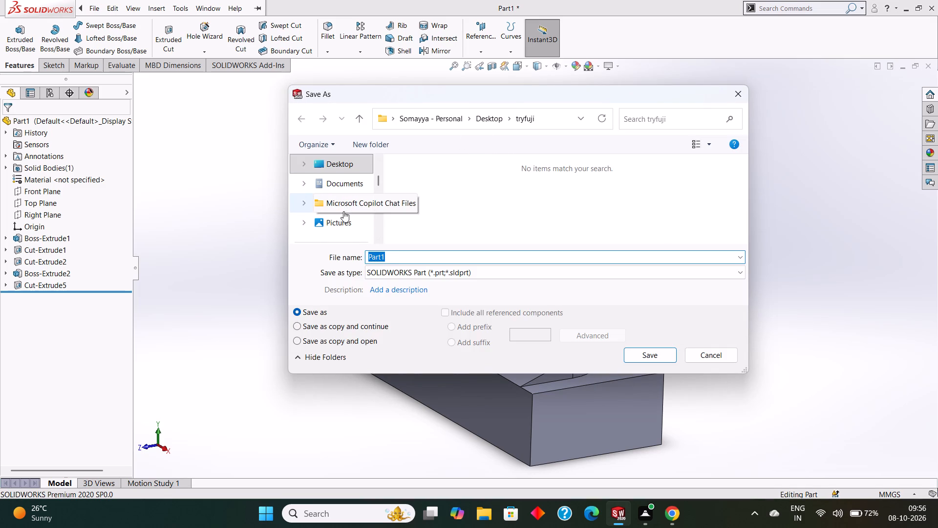
pyautogui.scroll(-3, 343, 211)
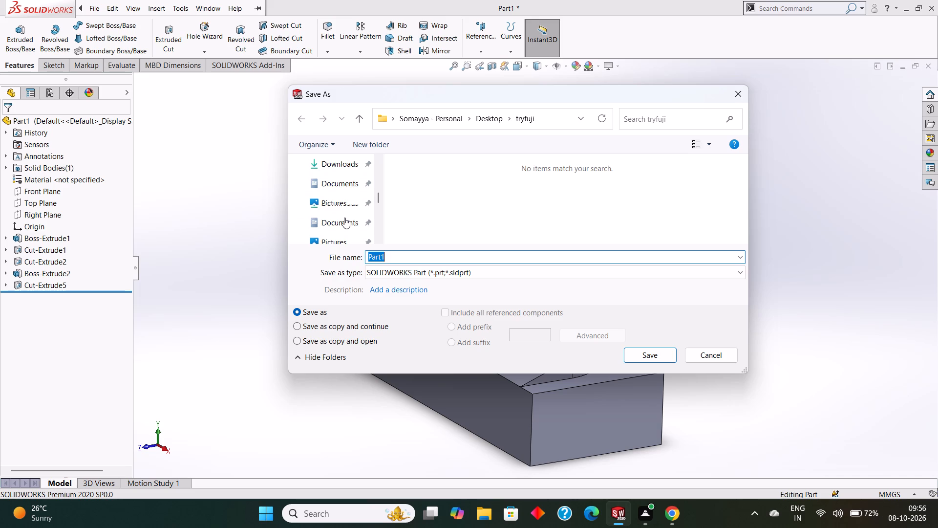
pyautogui.scroll(-4, 344, 215)
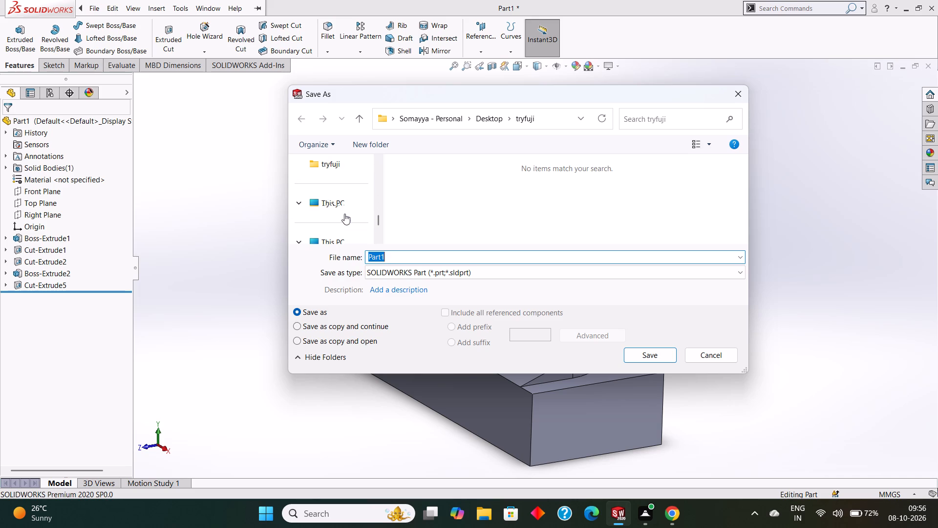
pyautogui.scroll(-1, 345, 213)
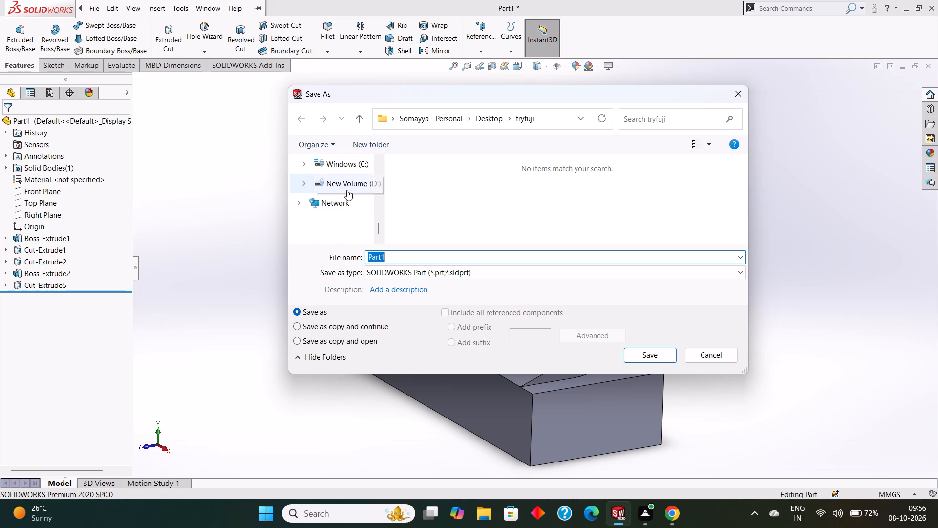
pyautogui.click(347, 188)
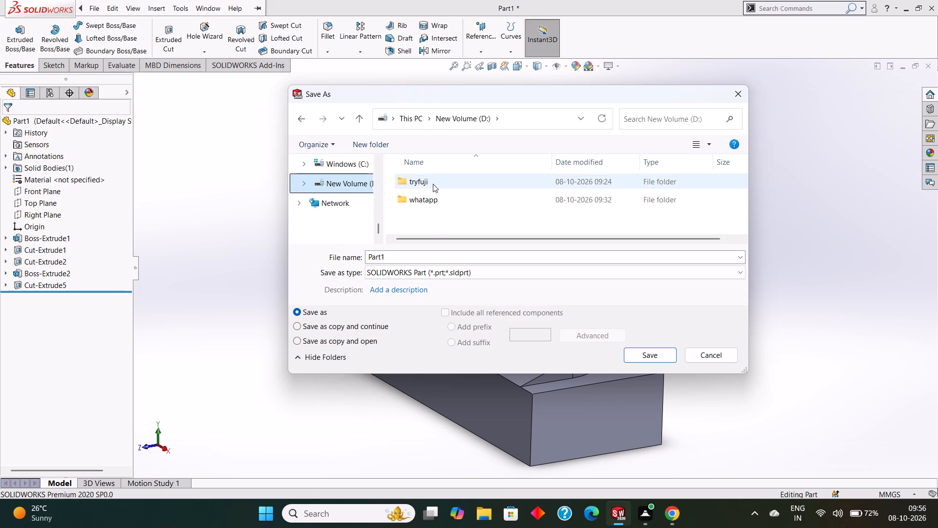
pyautogui.doubleClick(433, 184)
# Name the file "clevis mounting bracket" and save it as a SOLIDWORKS part.
pyautogui.moveTo(400, 256); pyautogui.dragTo(382, 256)
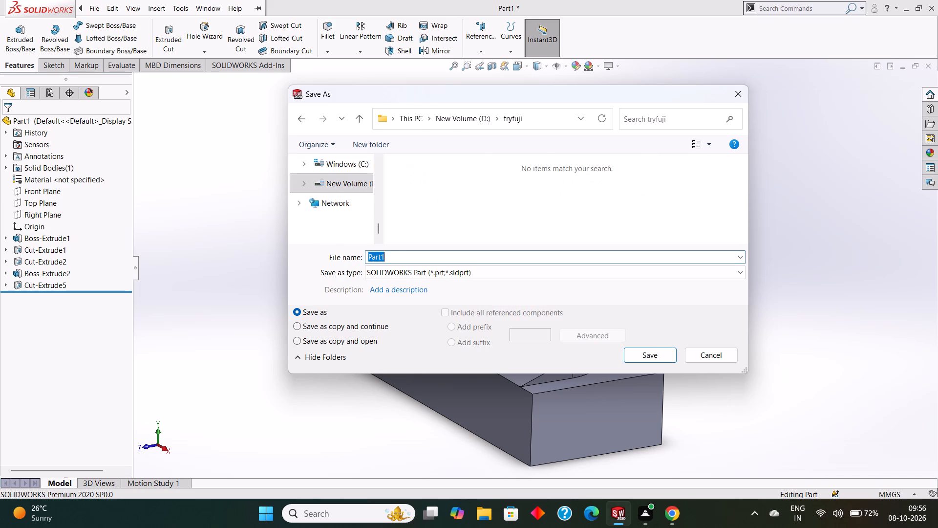
pyautogui.moveTo(382, 256); pyautogui.dragTo(356, 255)
pyautogui.press('BackSpace')
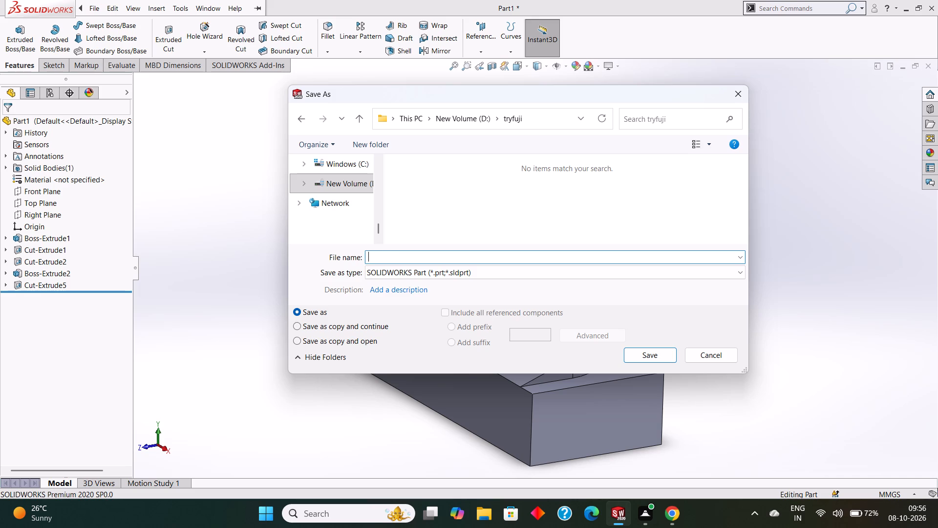
pyautogui.write('cle')
pyautogui.write('vis')
pyautogui.press('space')
pyautogui.write('mounting')
pyautogui.press('space')
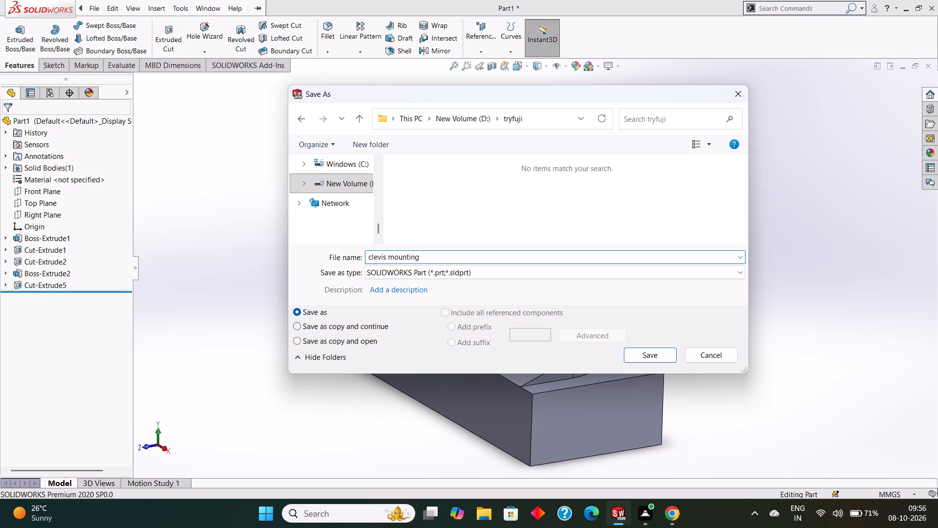
pyautogui.write('bracket')
pyautogui.click(649, 356)
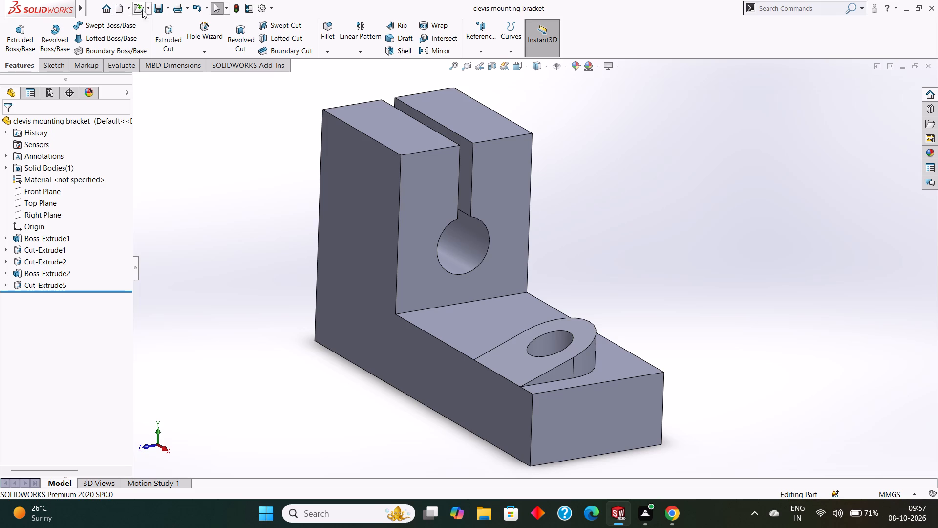
# Save a PDF copy of the clevis mounting bracket in the same tryfuji folder.
pyautogui.click(165, 8)
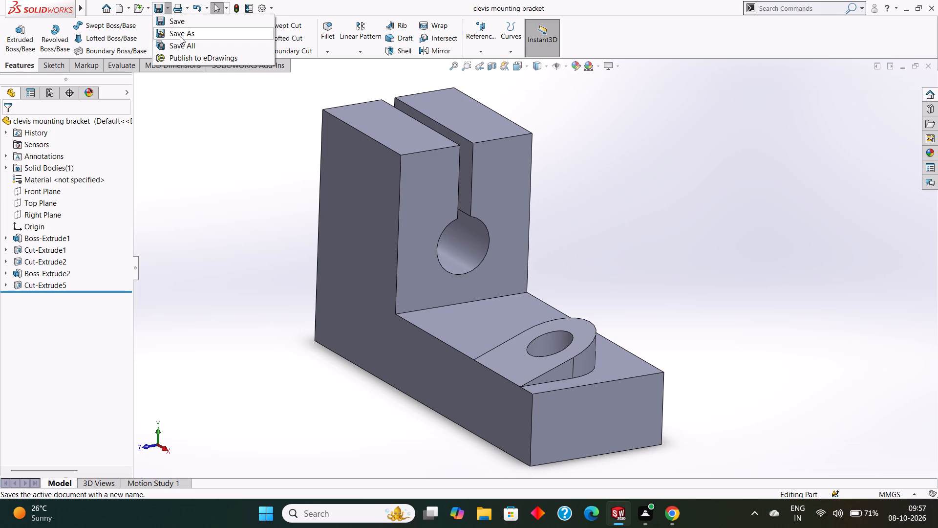
pyautogui.click(180, 34)
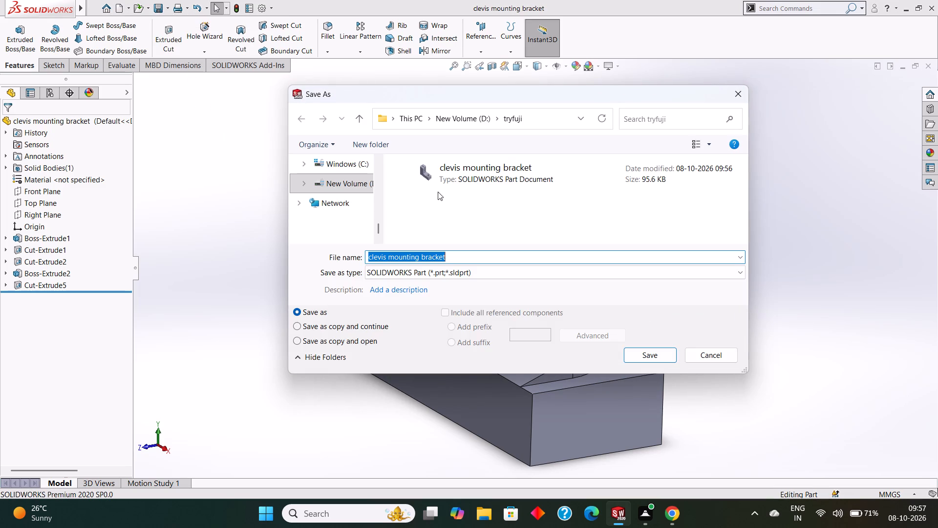
pyautogui.click(485, 271)
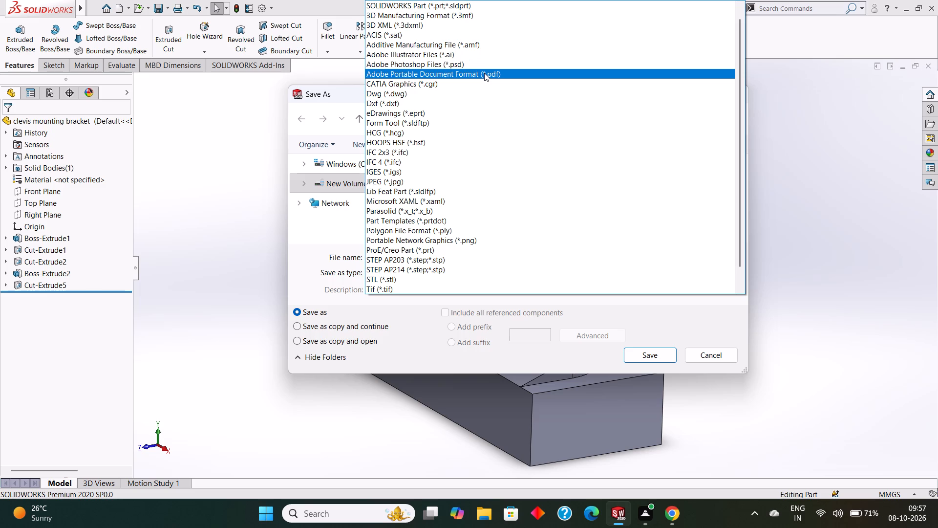
pyautogui.click(484, 73)
pyautogui.click(453, 292)
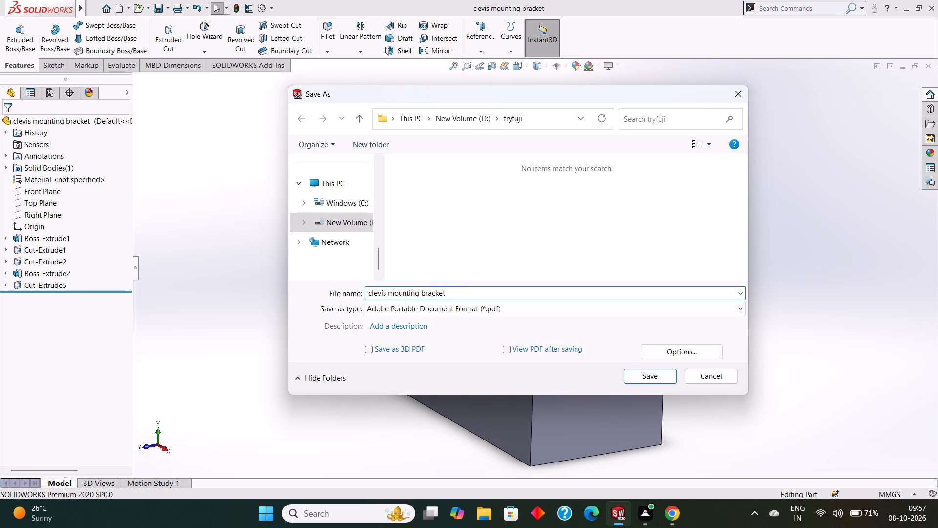
pyautogui.click(648, 374)
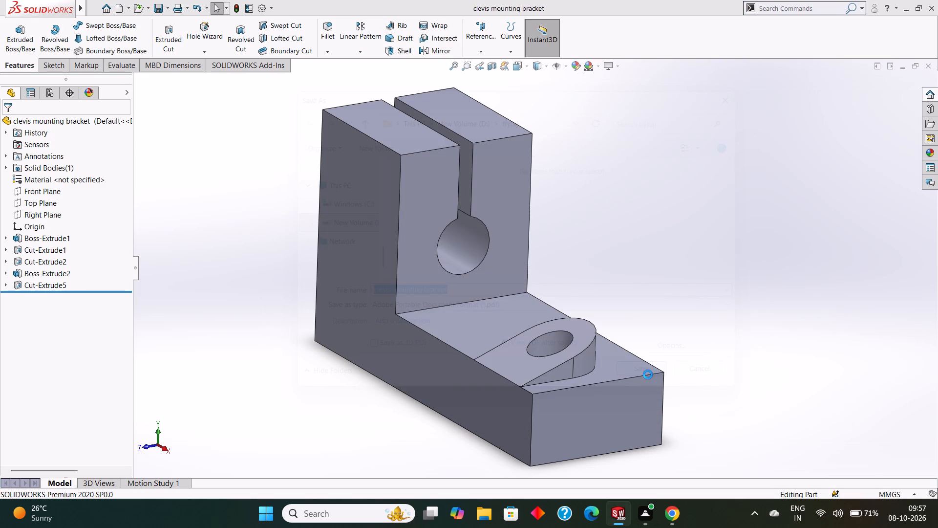